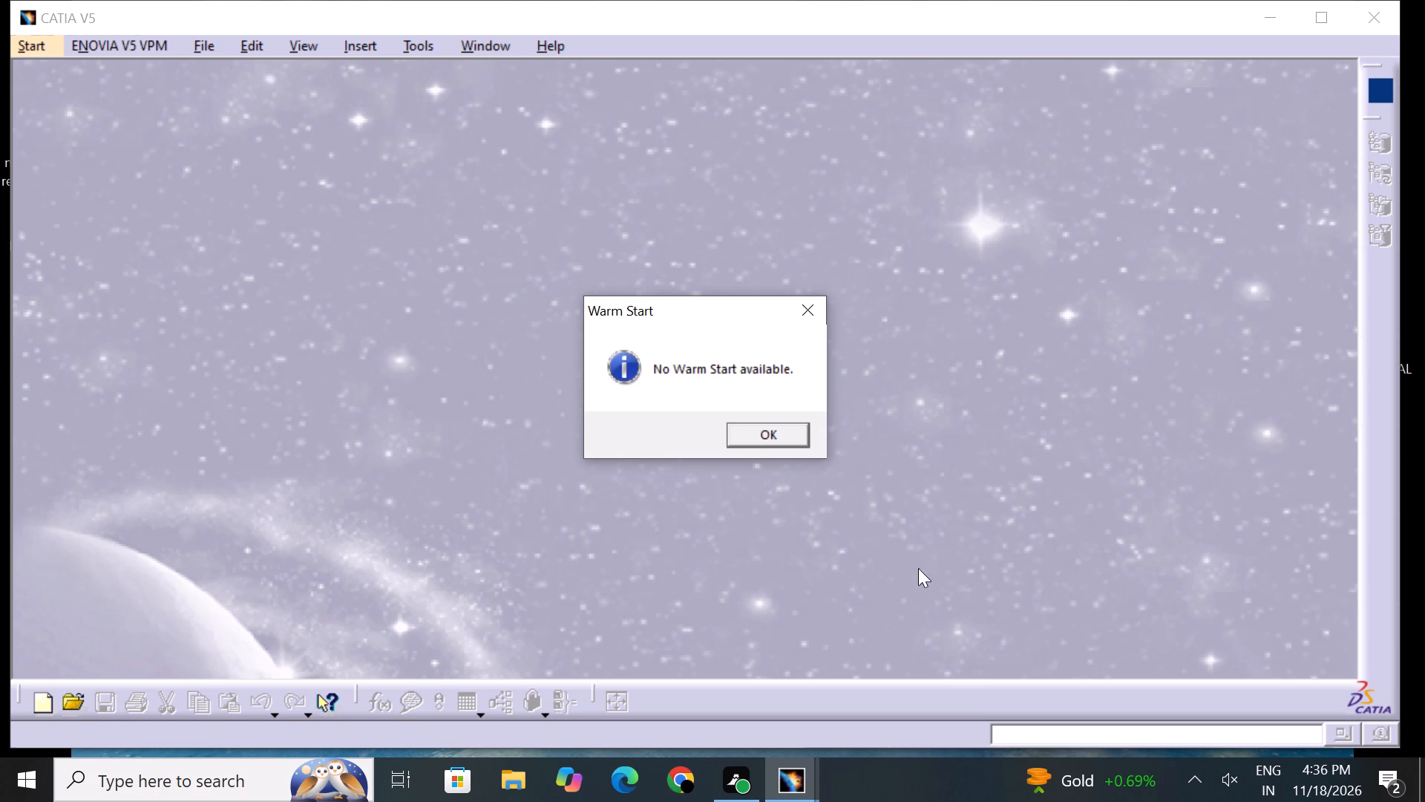
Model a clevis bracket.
Dismiss the Warm Start notice.
{"action": "left_click", "coordinate": [794, 443]}
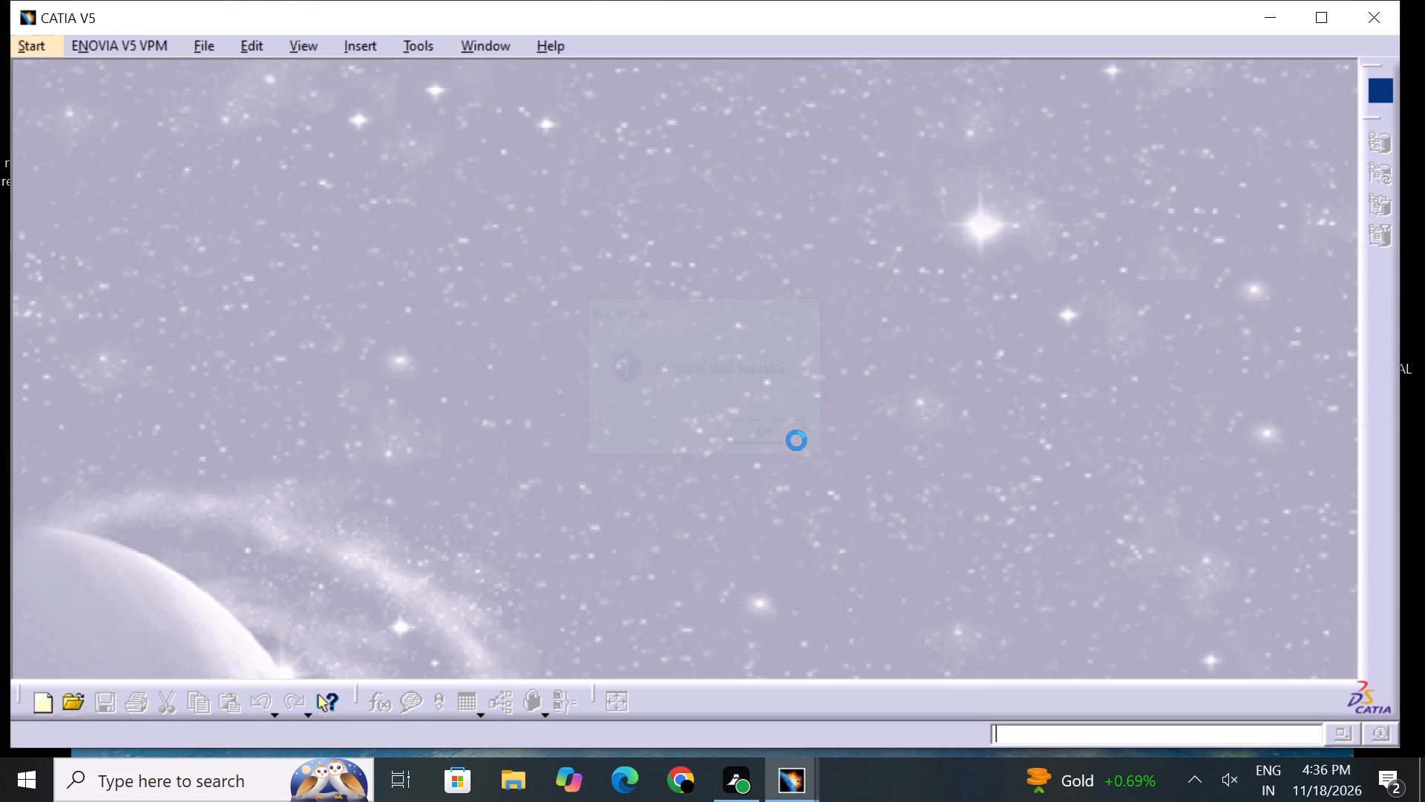
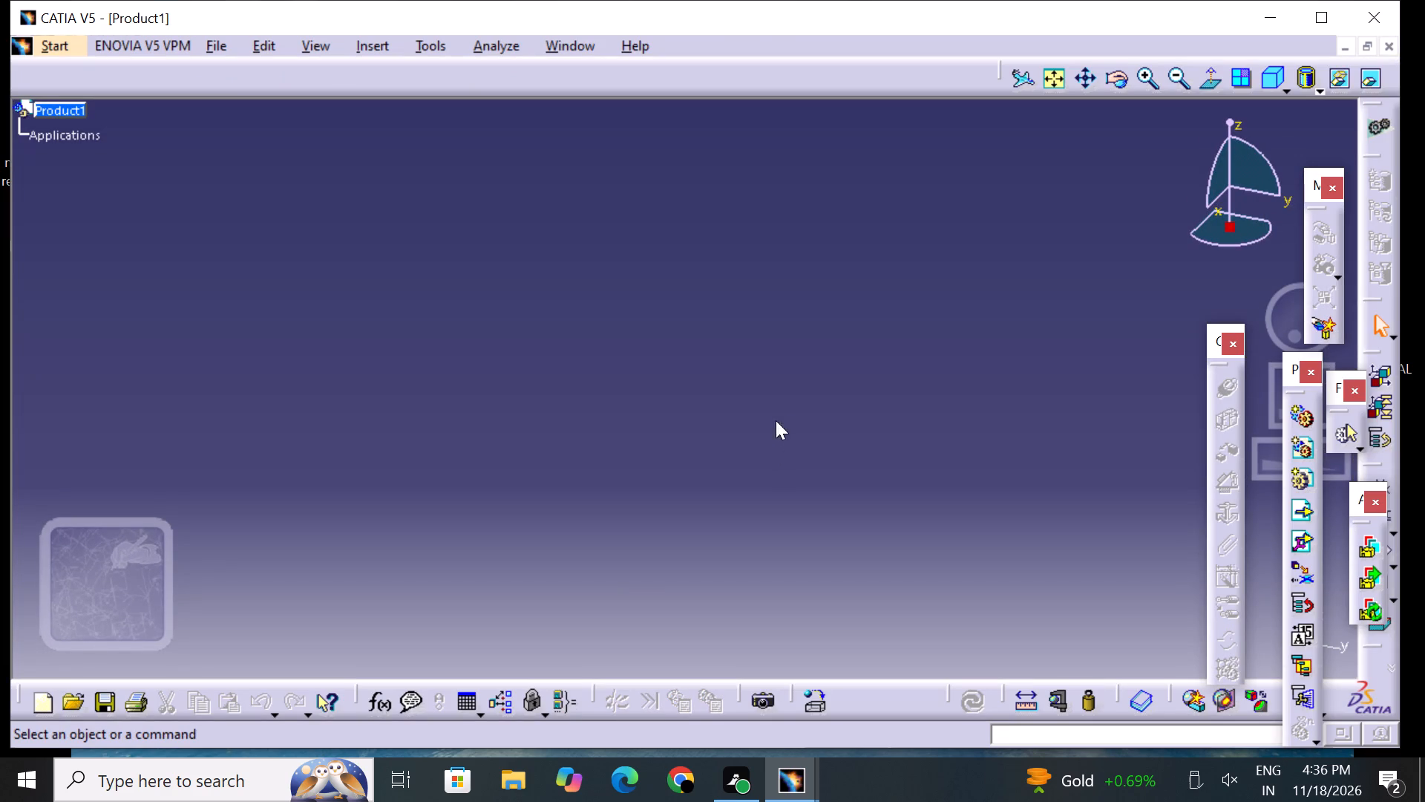
Close the empty Product1 document, leaving the application open.
{"action": "left_click", "coordinate": [1385, 48]}
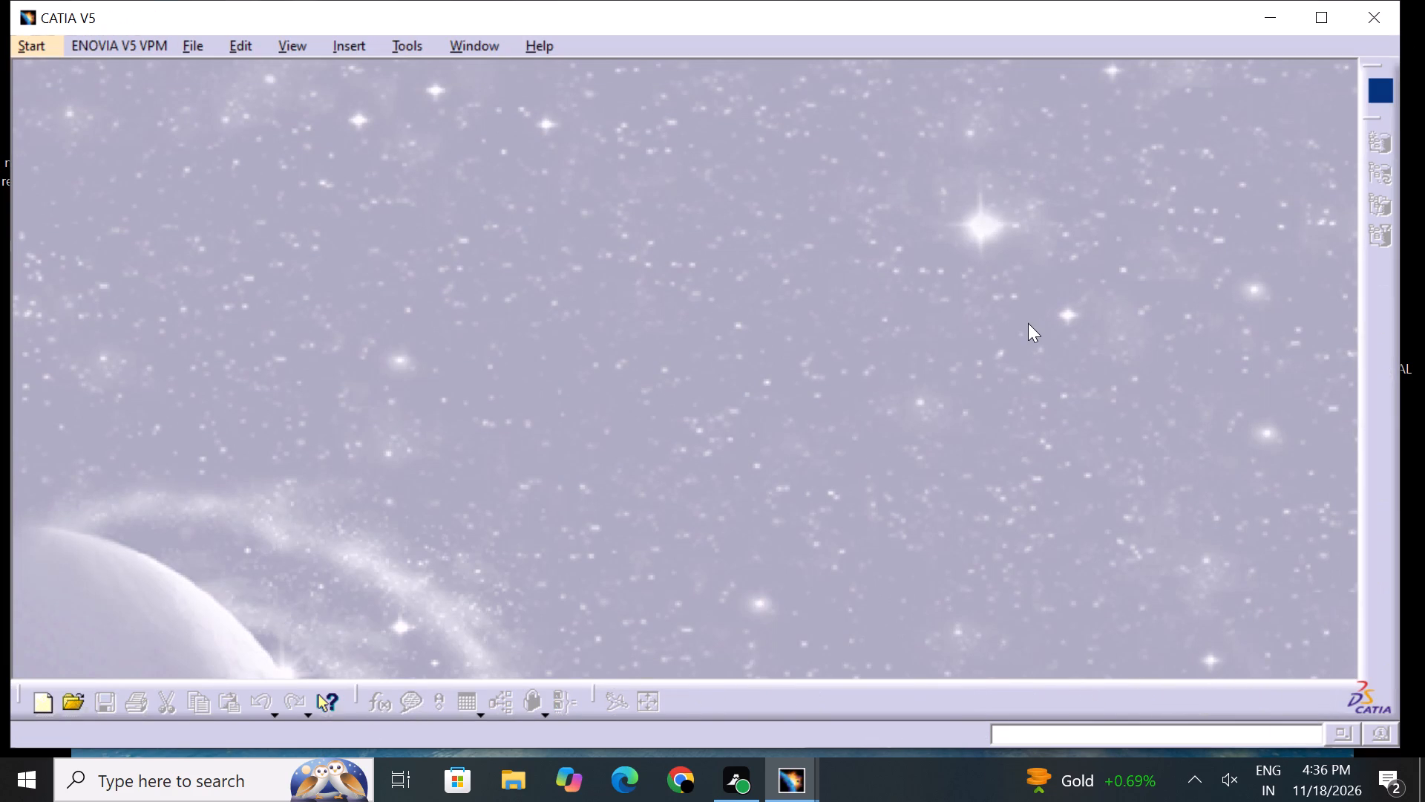
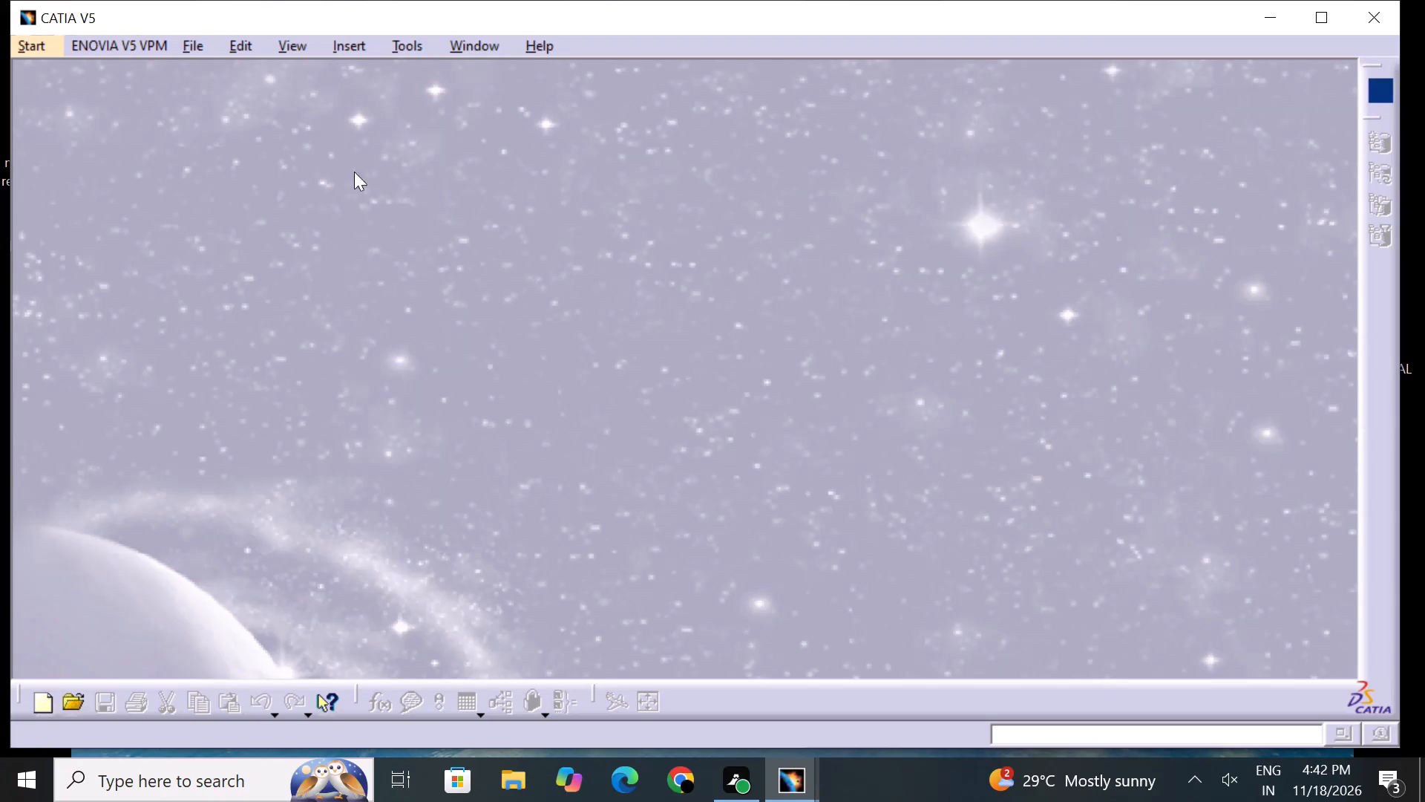
Create a new Mechanical Design part, accepting the default name Part1 with hybrid design enabled and no geometrical sets.
{"action": "left_click", "coordinate": [31, 46]}
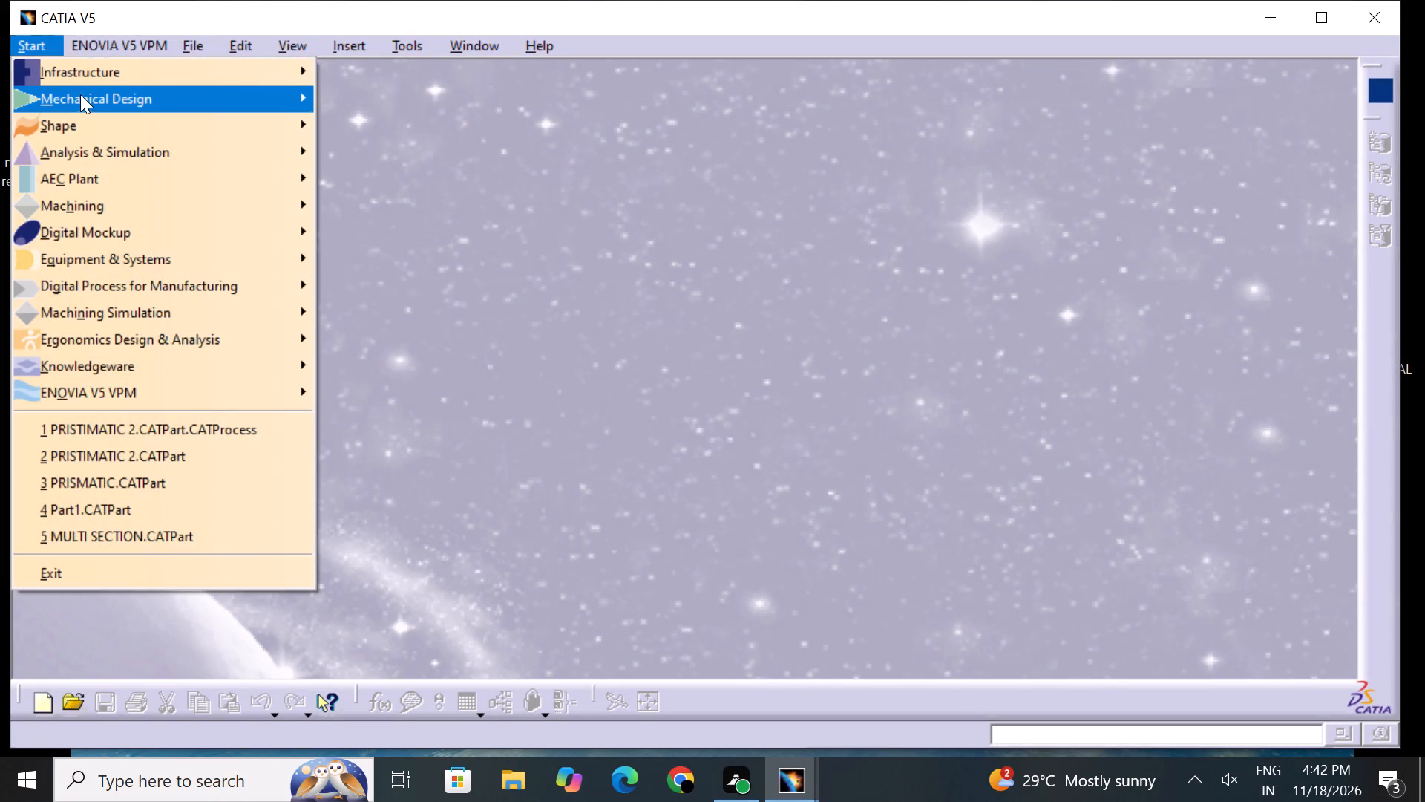
{"action": "left_click", "coordinate": [81, 95]}
{"action": "left_click", "coordinate": [405, 95]}
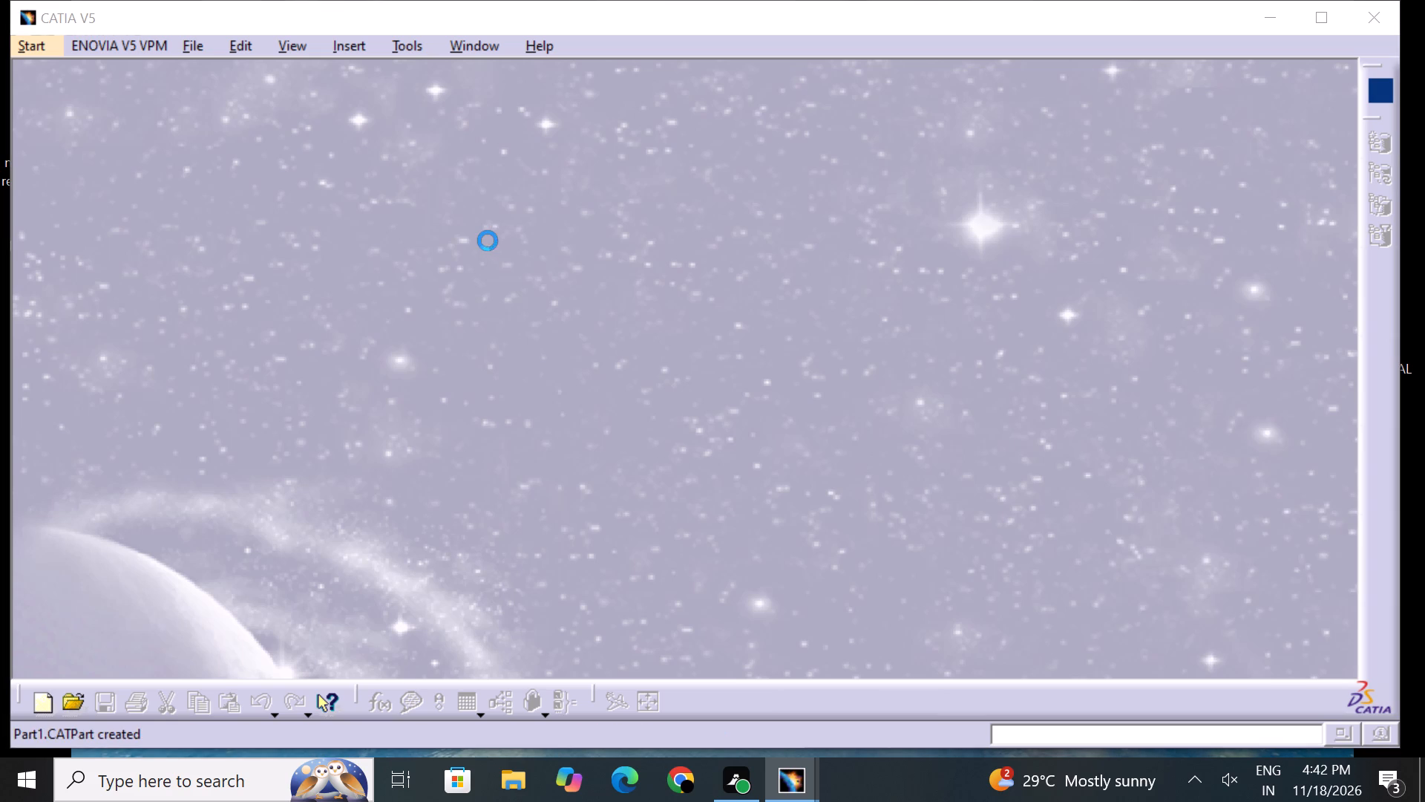
{"action": "left_click", "coordinate": [1215, 637]}
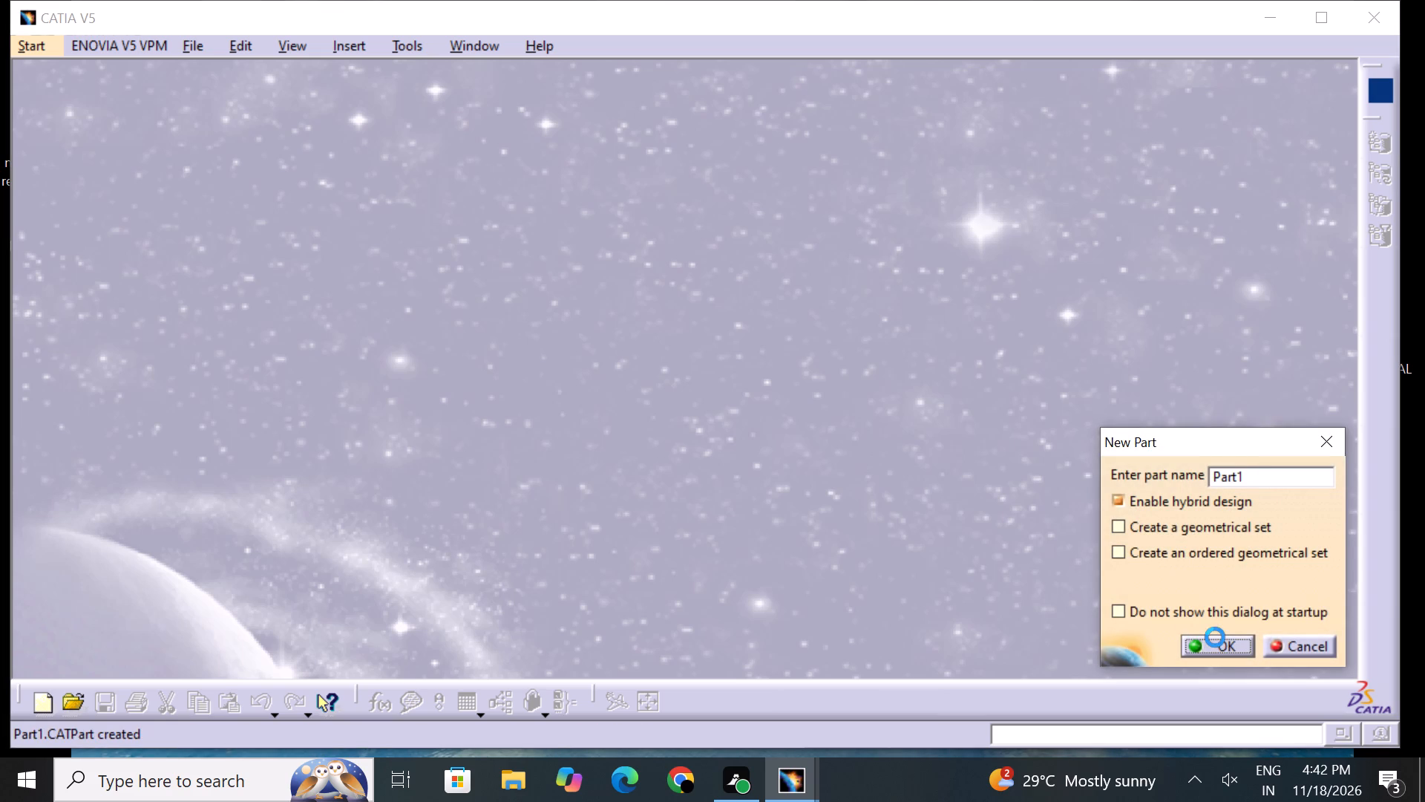
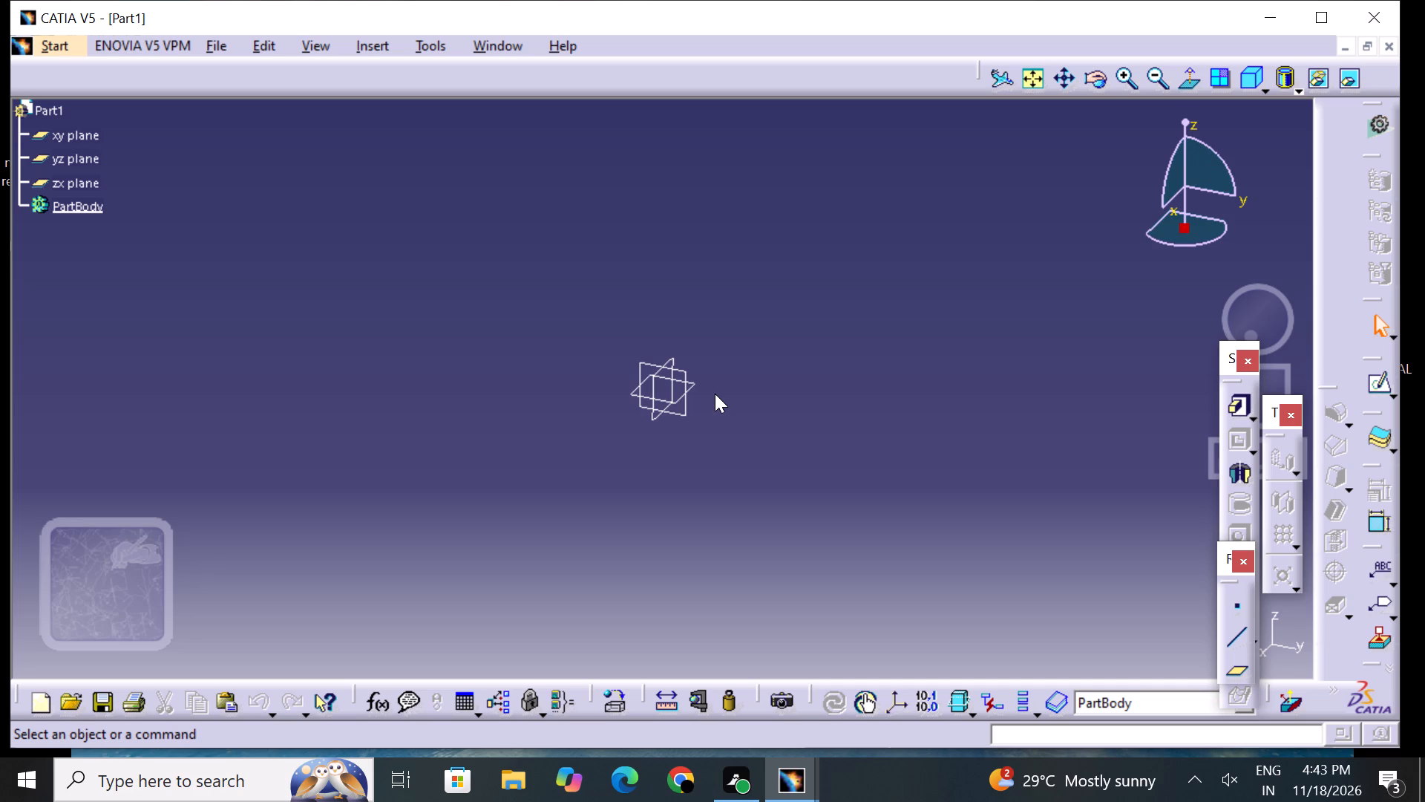
Open a new sketch on the xy plane of Part1.
{"action": "left_click", "coordinate": [692, 379]}
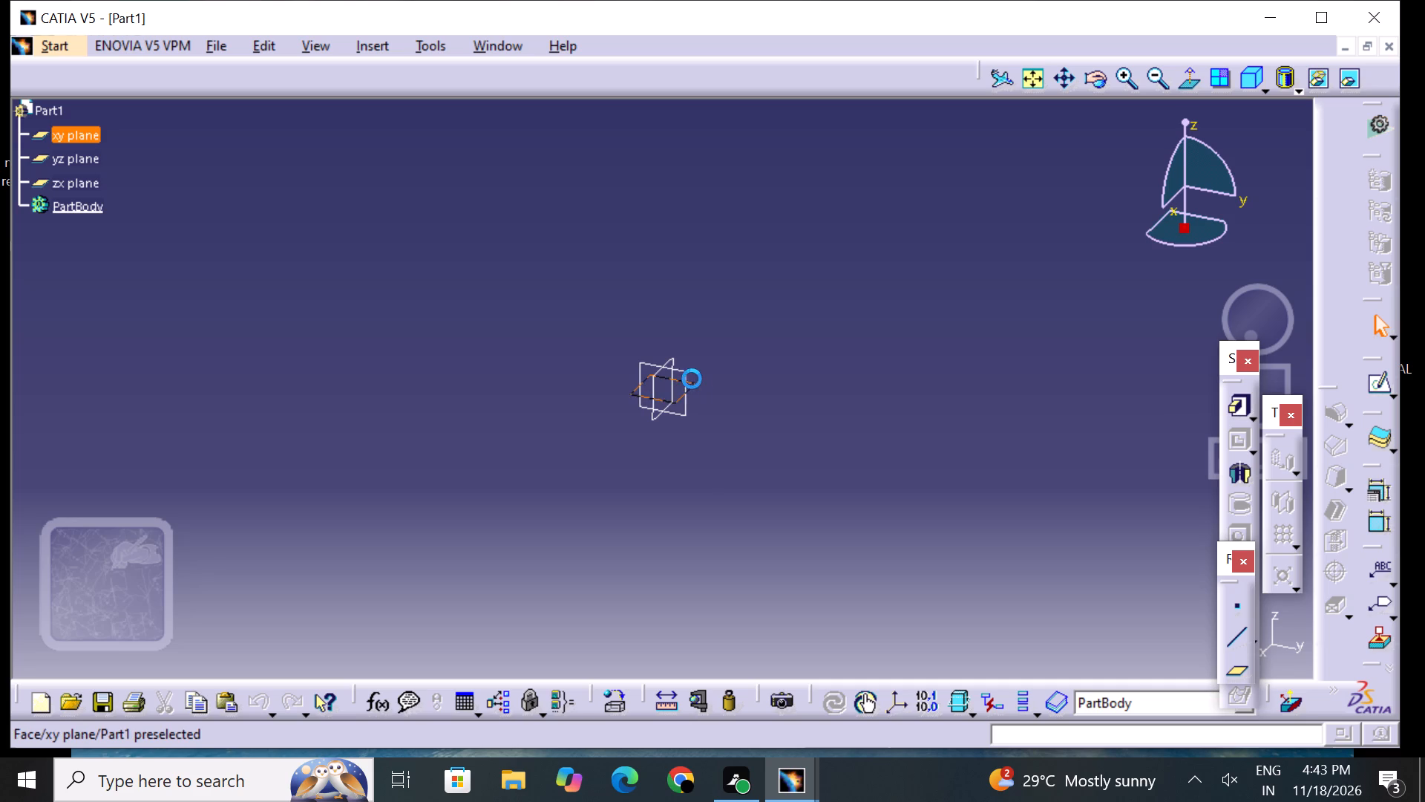
{"action": "left_click", "coordinate": [1389, 391]}
{"action": "left_click", "coordinate": [1378, 391]}
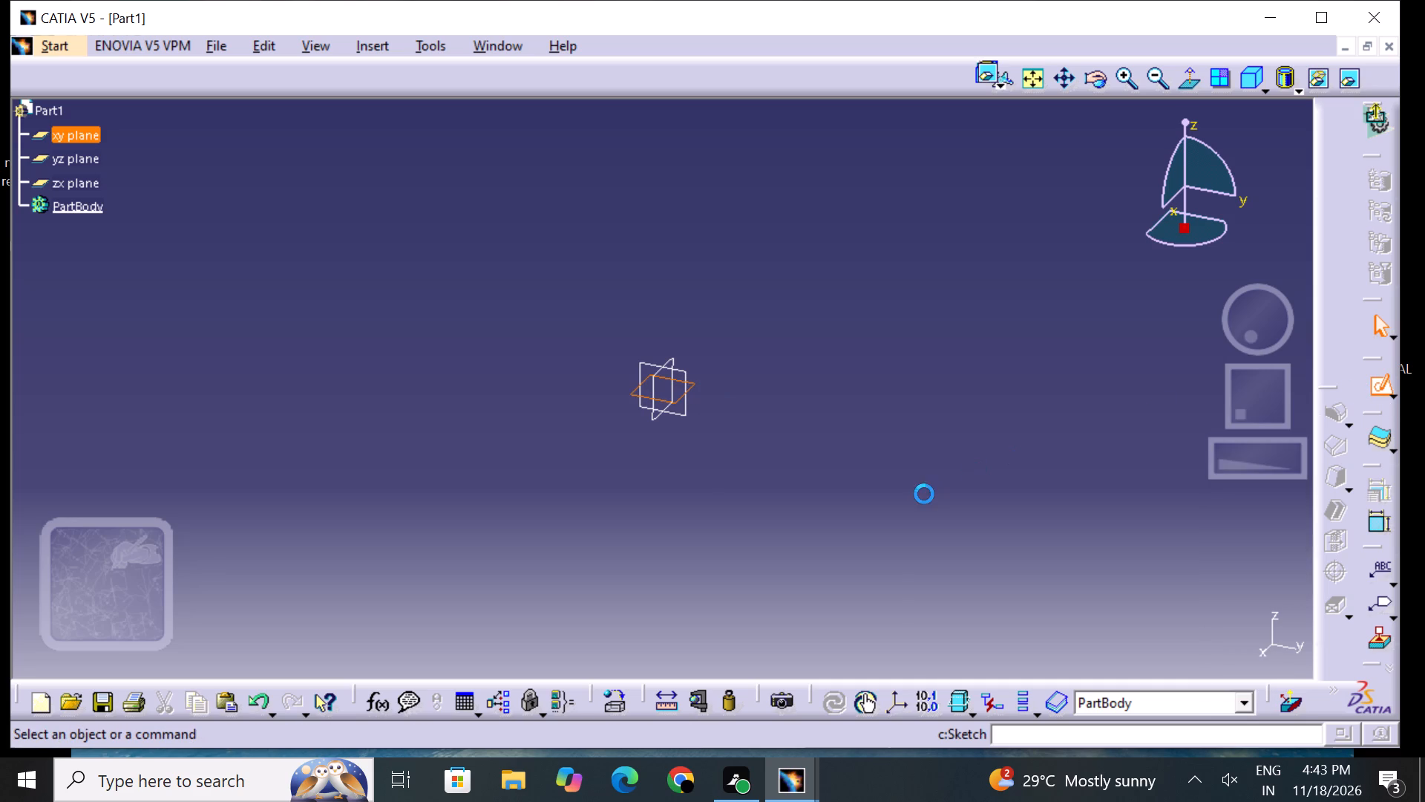
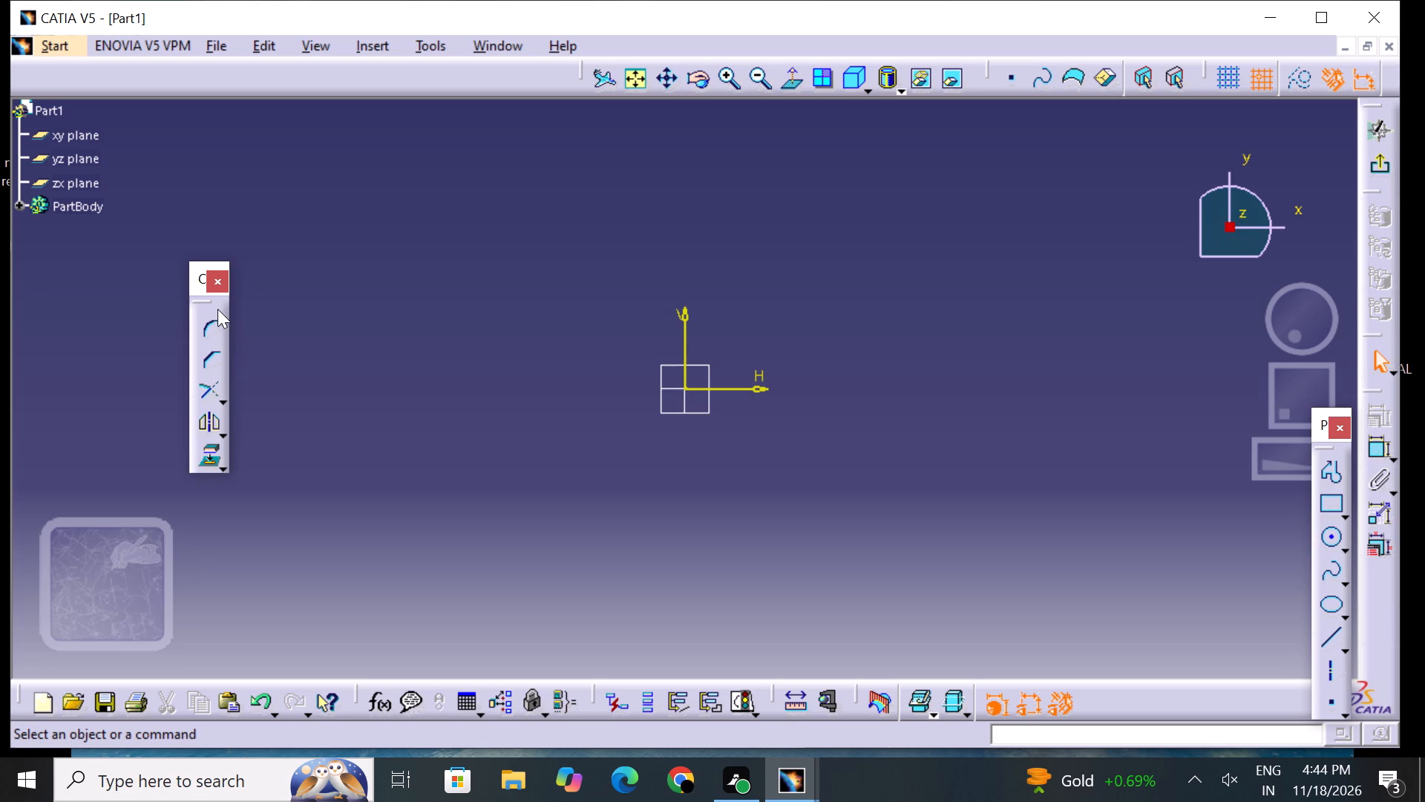
Reposition the floating set of sketch operation tools (corner, chamfer, trim, mirror) beneath the specification tree, clear of the drawing area.
{"action": "left_click_drag", "start_coordinate": [207, 298], "coordinate": [125, 348]}
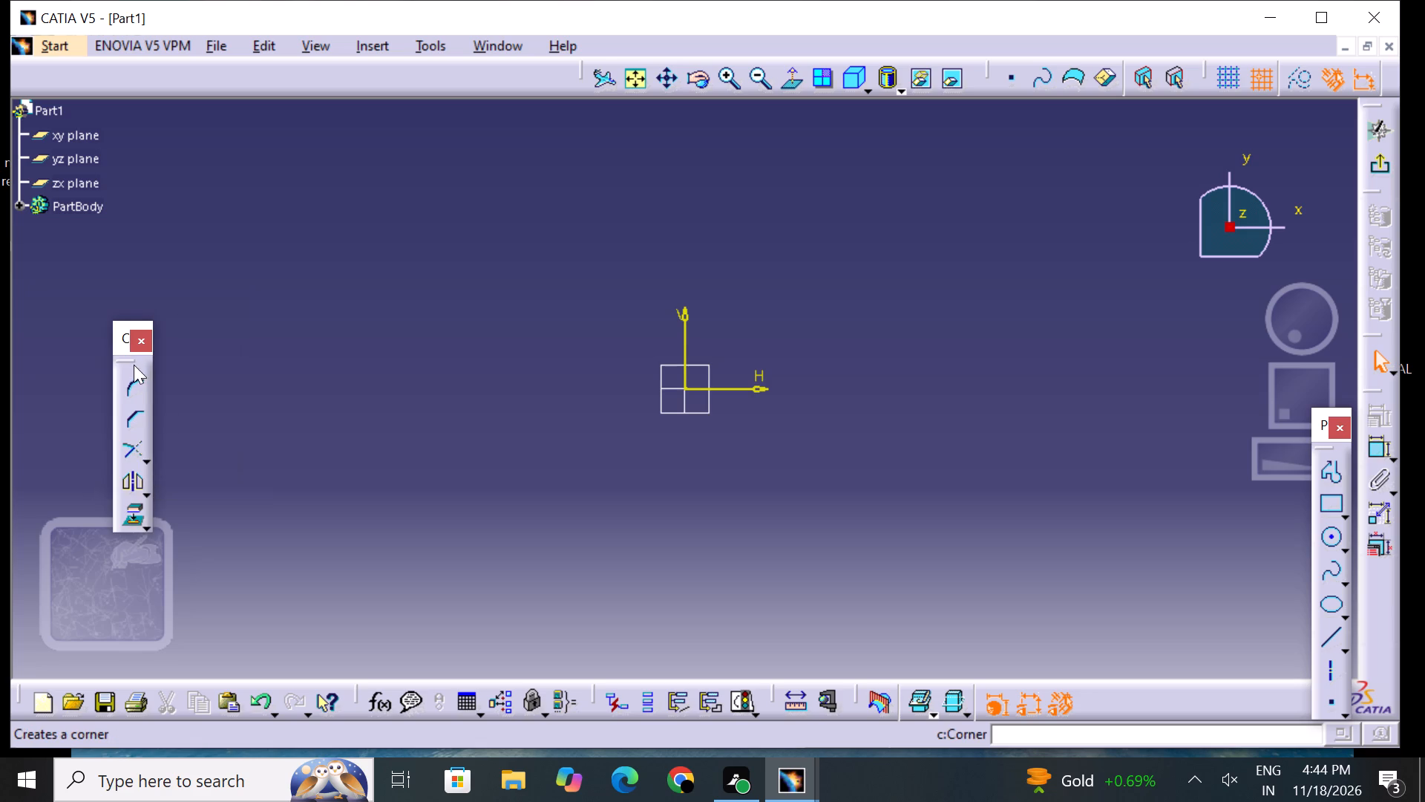
{"action": "left_click_drag", "start_coordinate": [132, 362], "coordinate": [95, 322]}
{"action": "left_click_drag", "start_coordinate": [105, 336], "coordinate": [91, 312]}
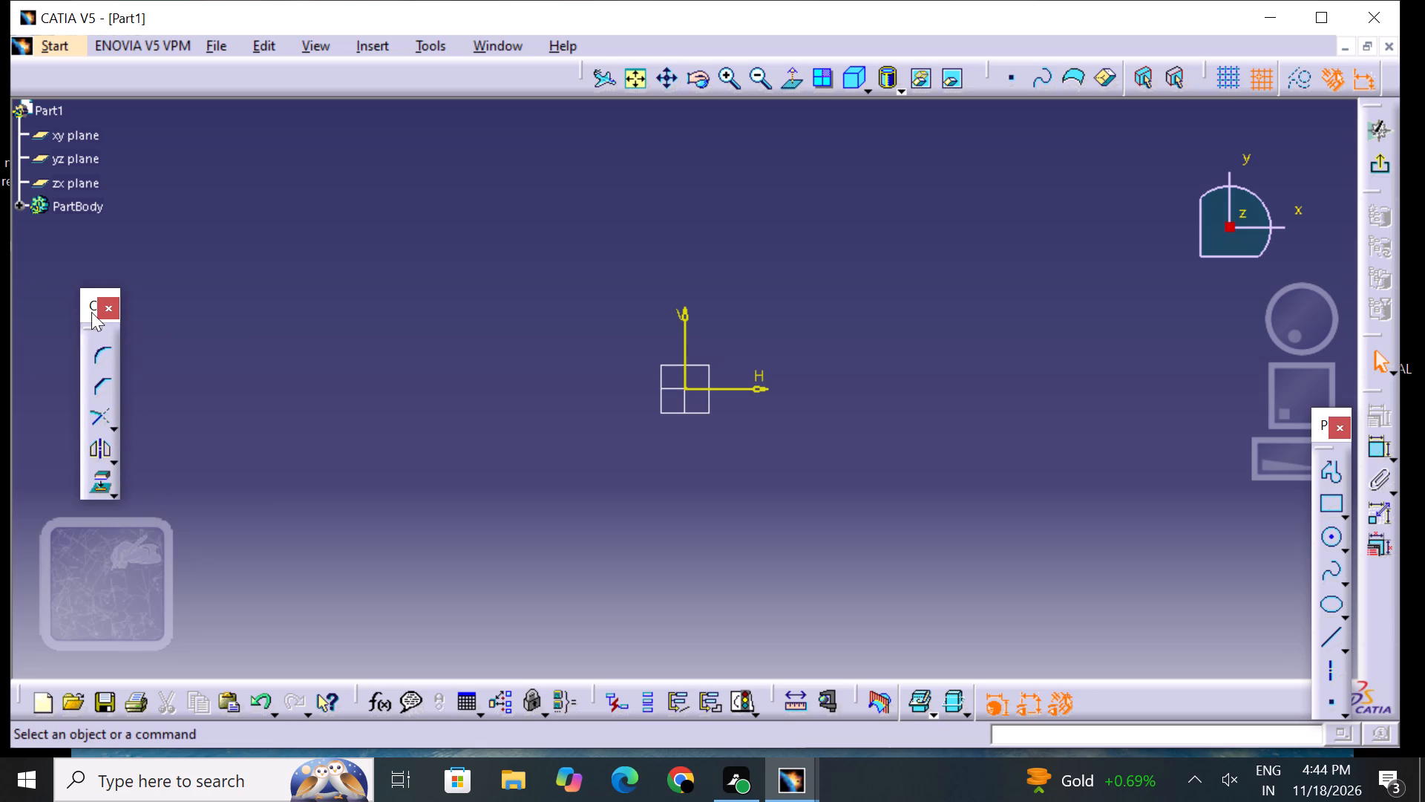
{"action": "left_click_drag", "start_coordinate": [91, 312], "coordinate": [91, 312]}
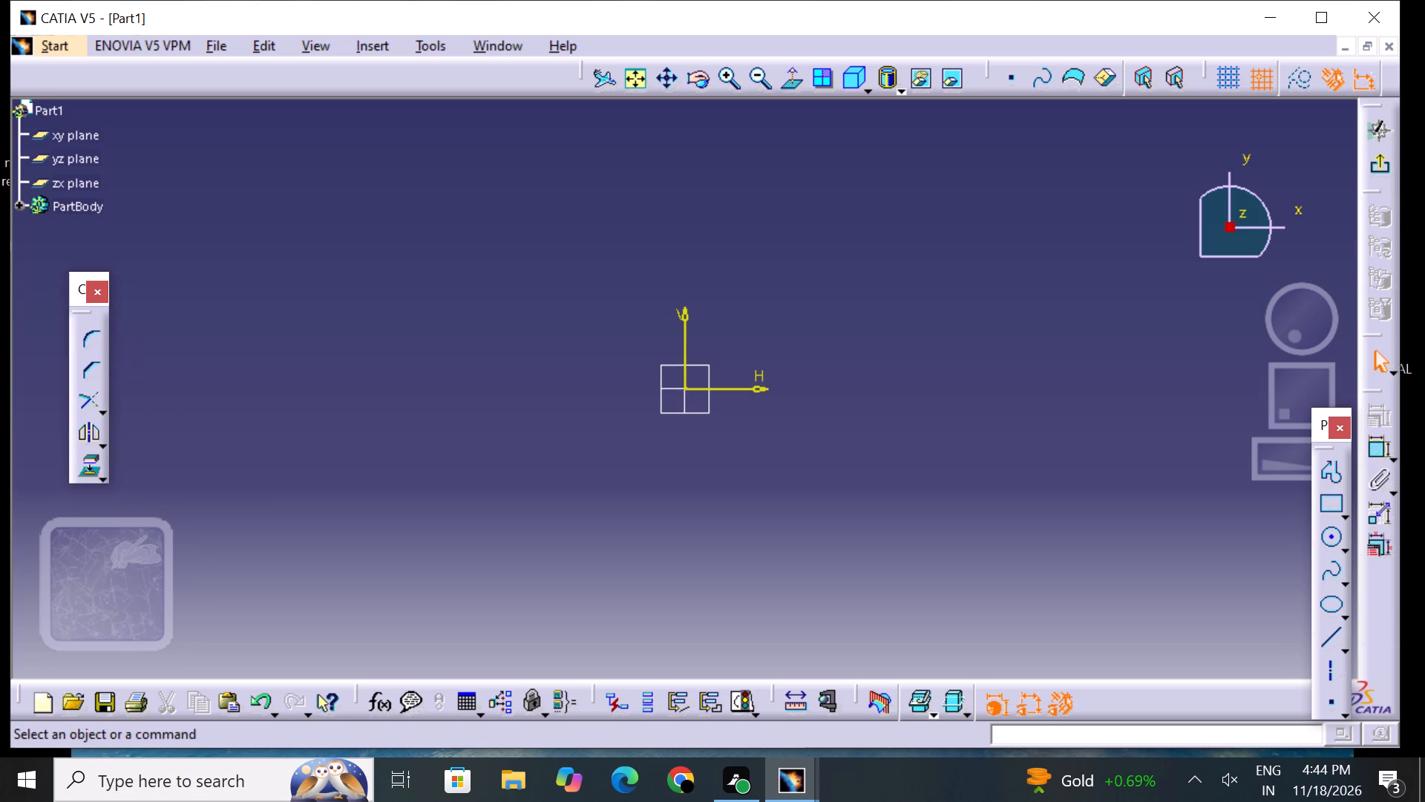
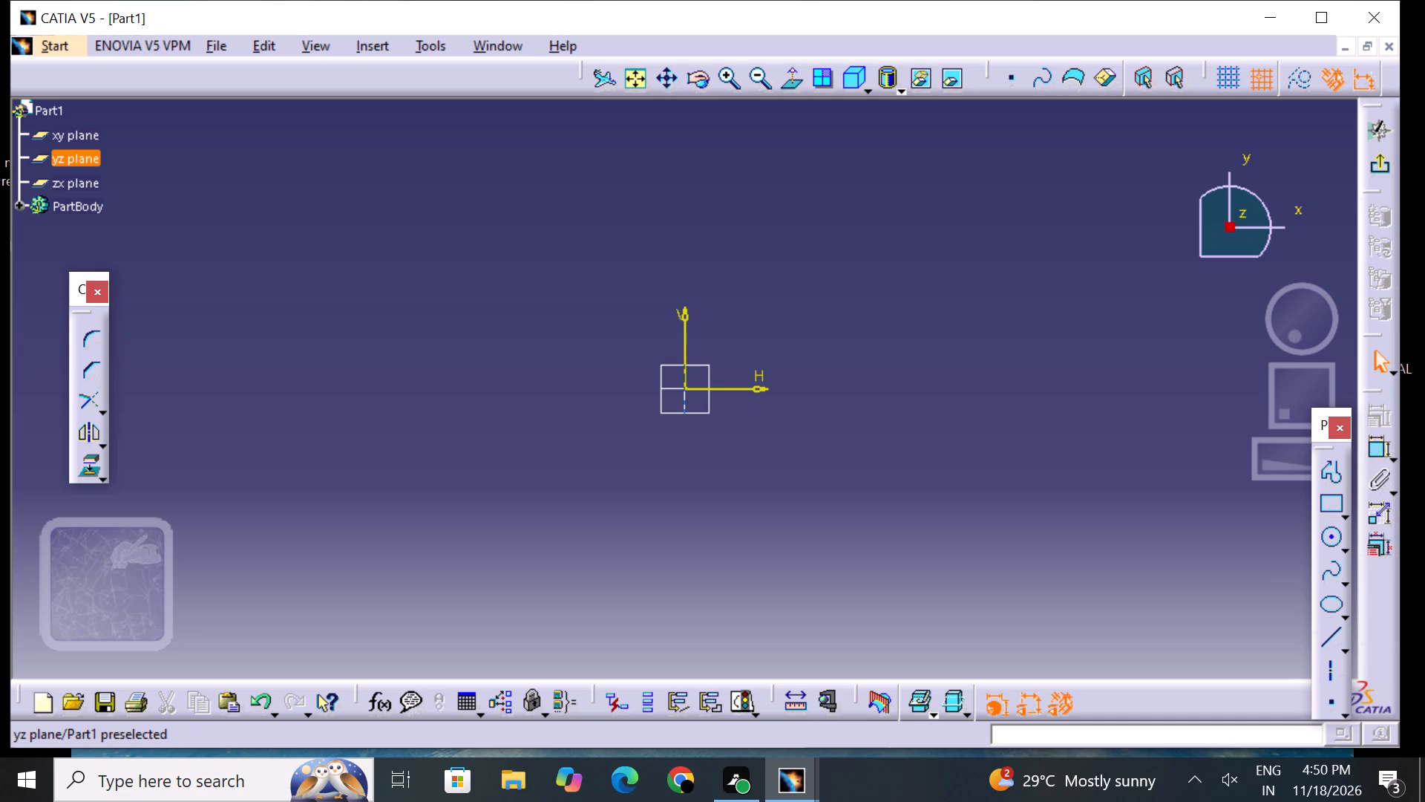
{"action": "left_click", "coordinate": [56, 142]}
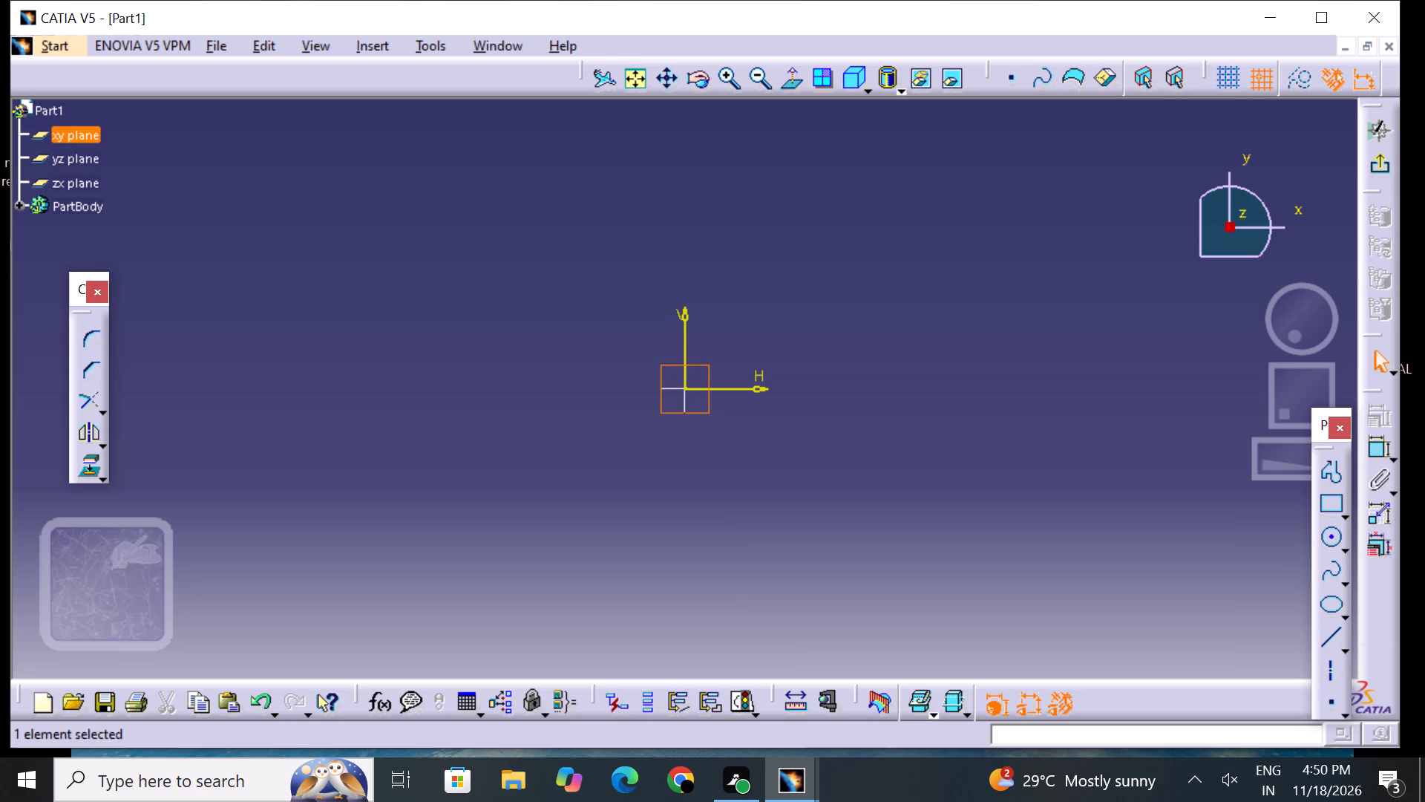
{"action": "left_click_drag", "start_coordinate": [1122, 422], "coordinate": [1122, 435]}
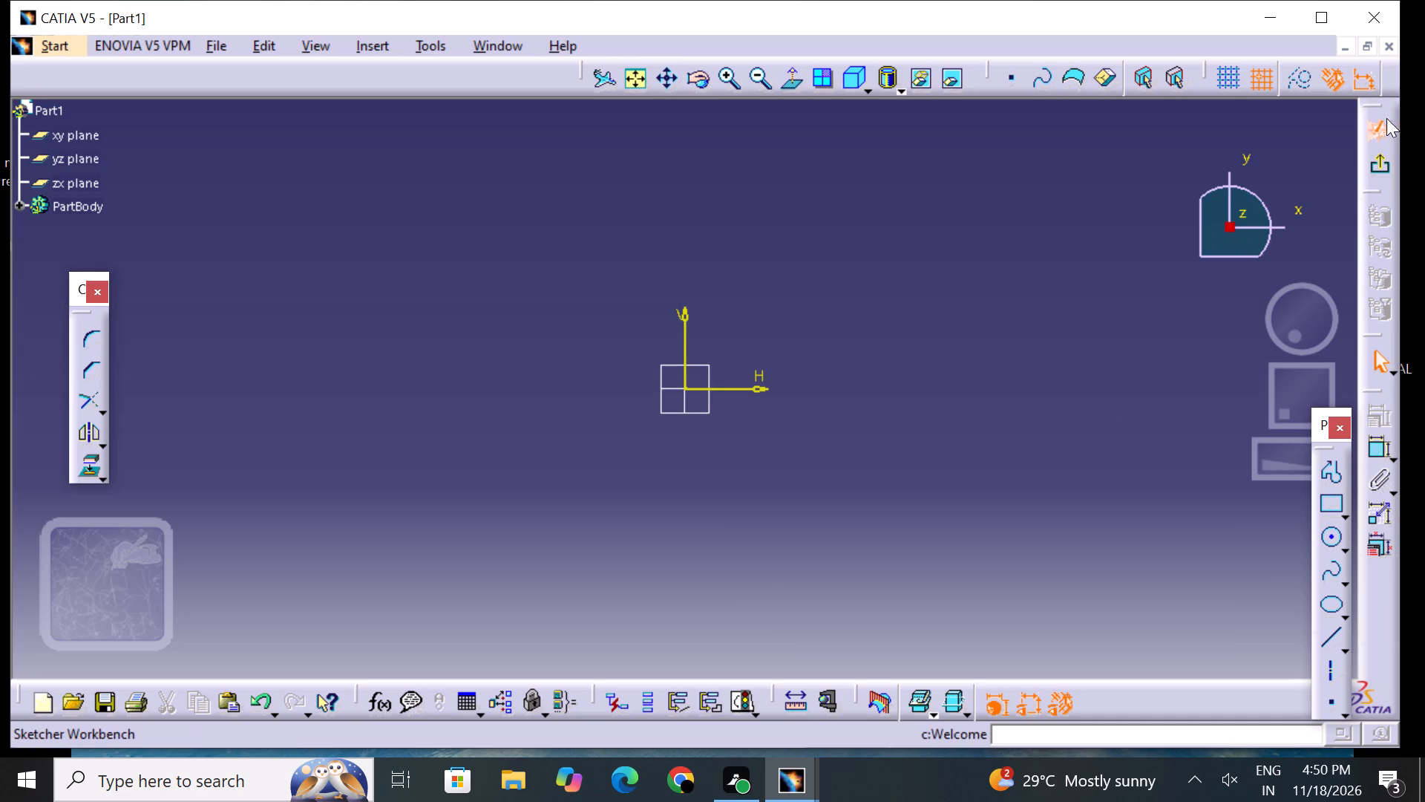
Close the Part1 document without saving its changes.
{"action": "left_click", "coordinate": [1389, 43]}
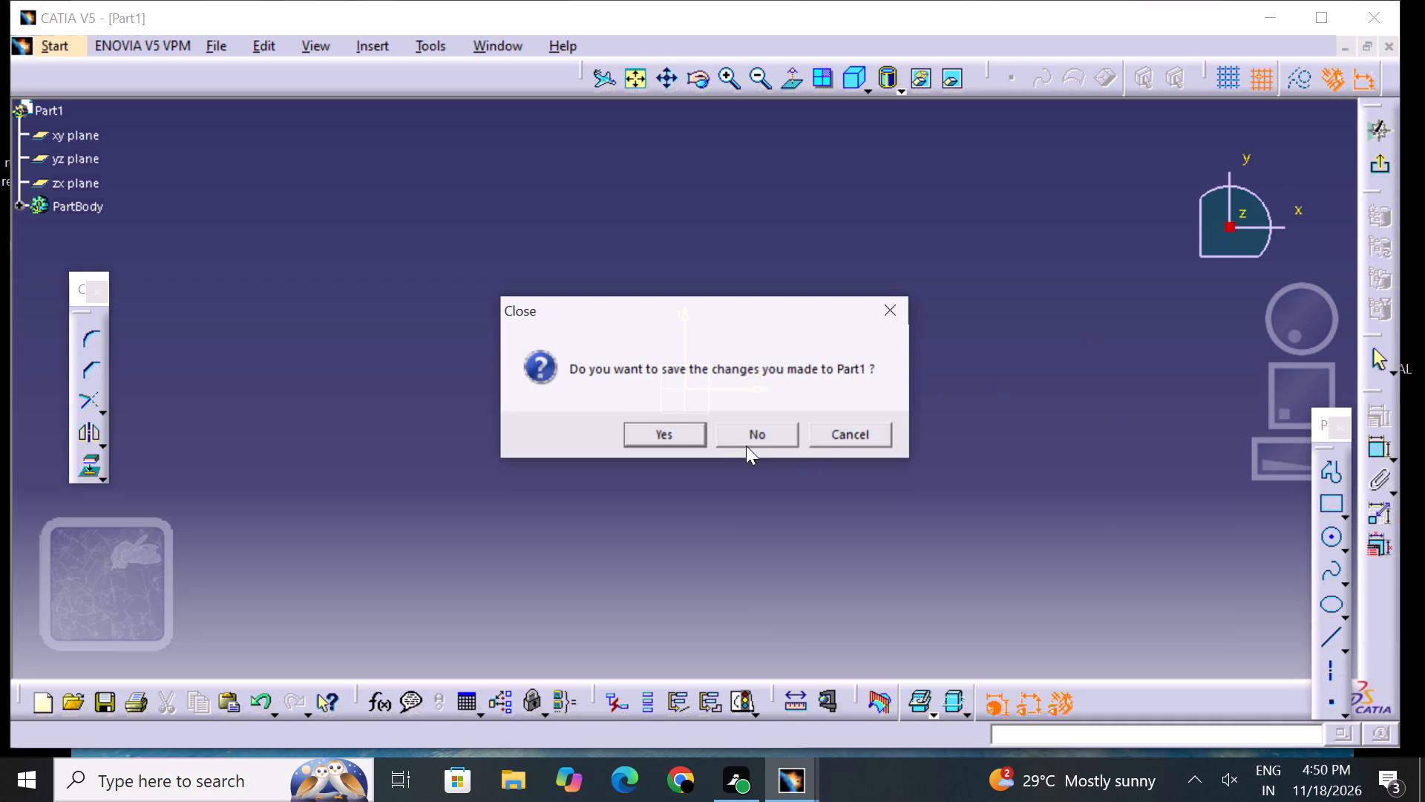
{"action": "left_click", "coordinate": [755, 440]}
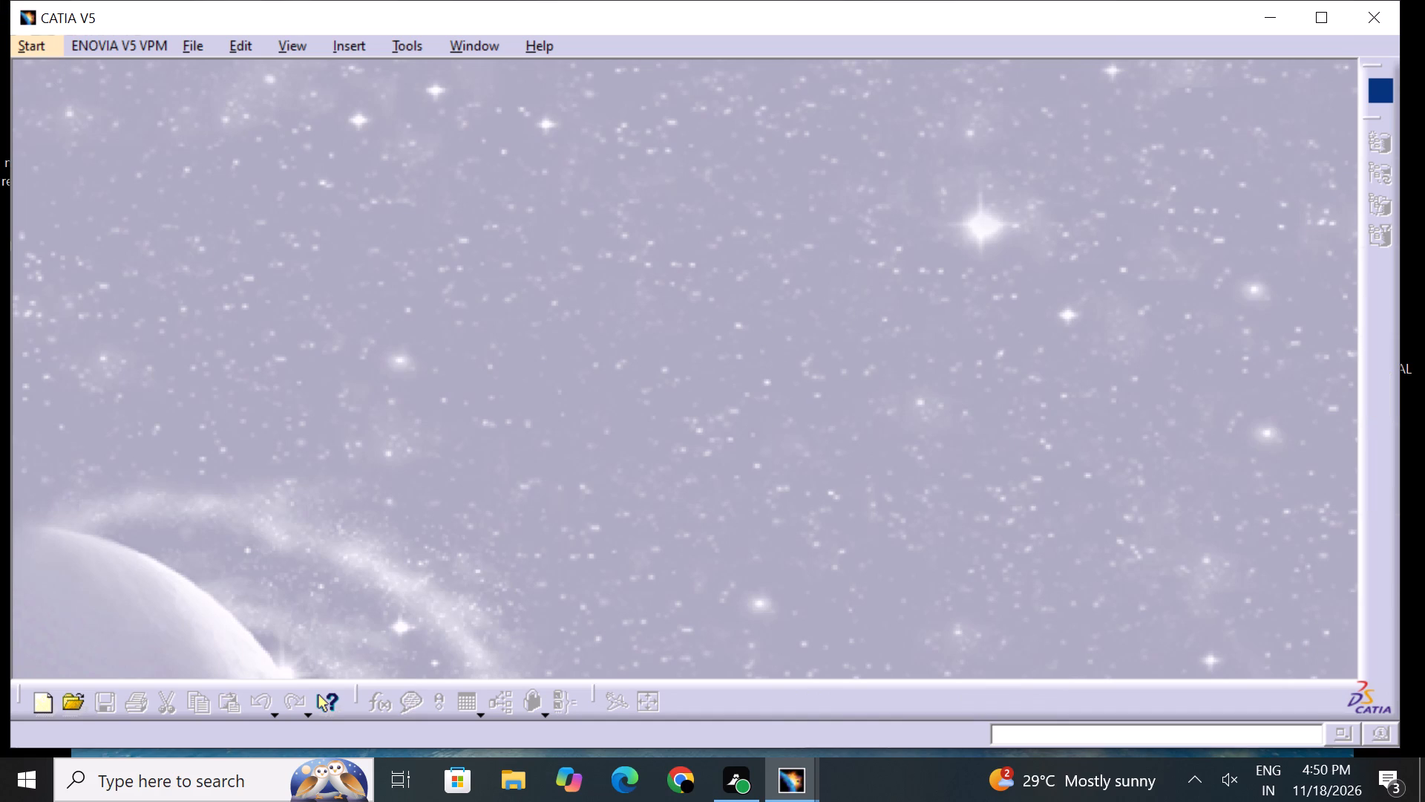
Create a new part in the Part Design workbench.
{"action": "left_click", "coordinate": [36, 51]}
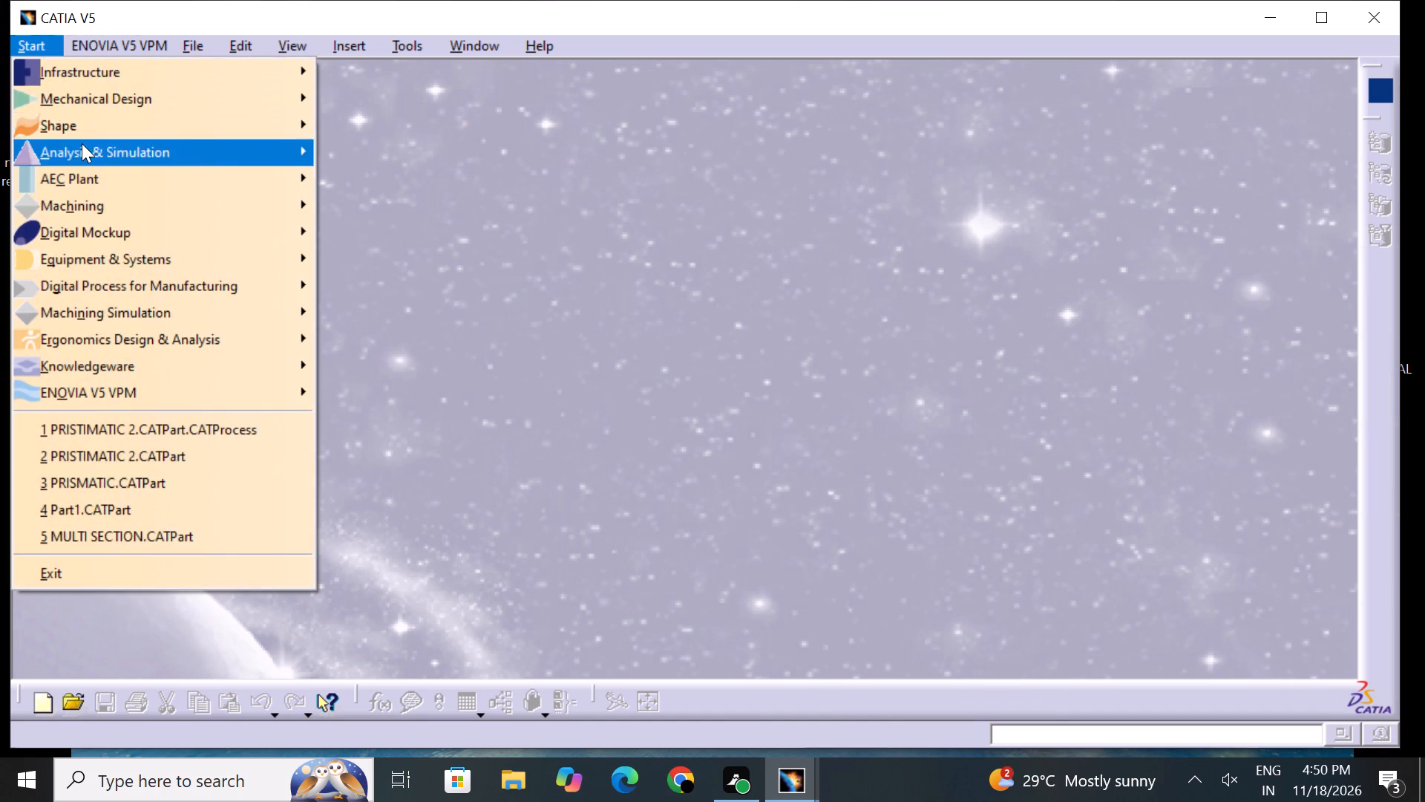
{"action": "left_click", "coordinate": [137, 94]}
{"action": "left_click", "coordinate": [422, 105]}
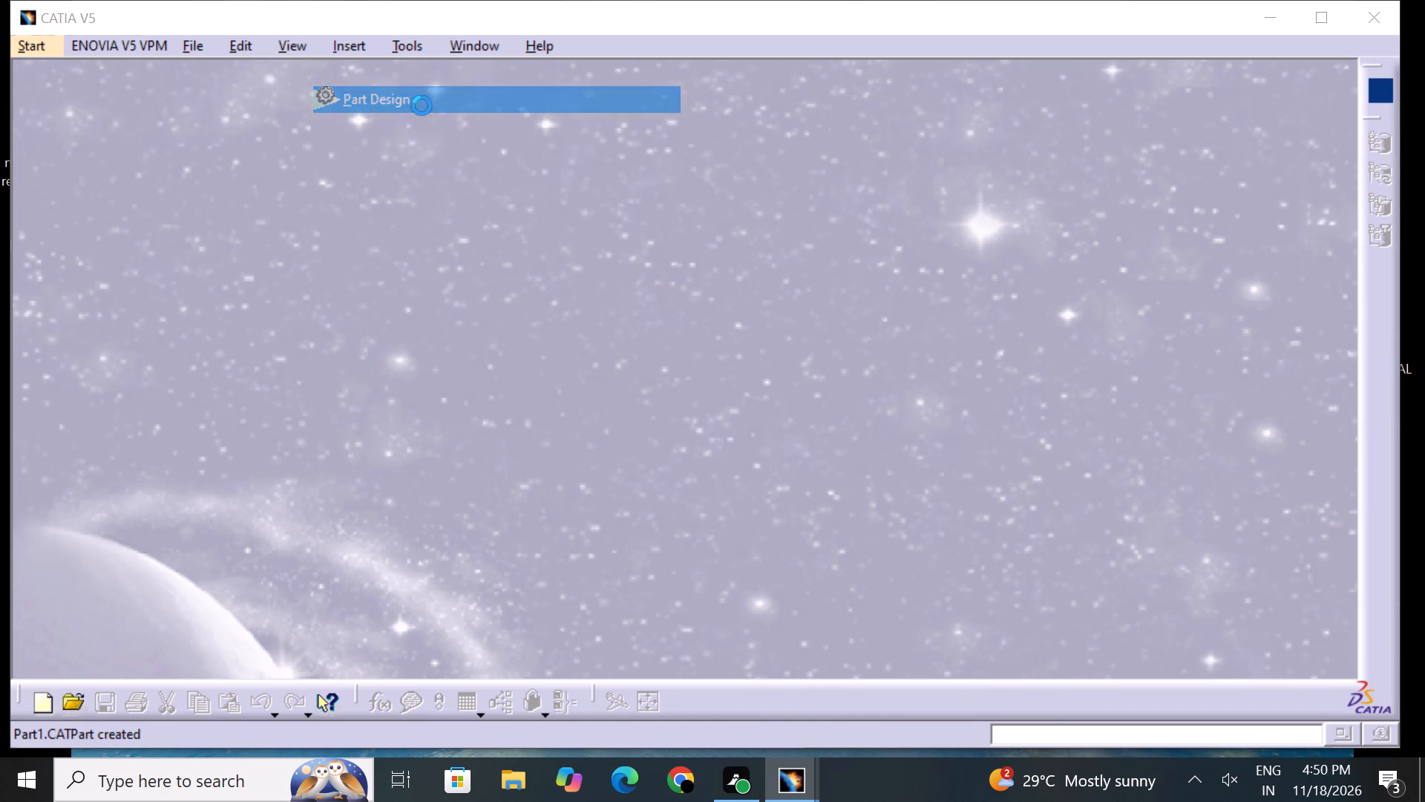
{"action": "left_click", "coordinate": [1223, 637]}
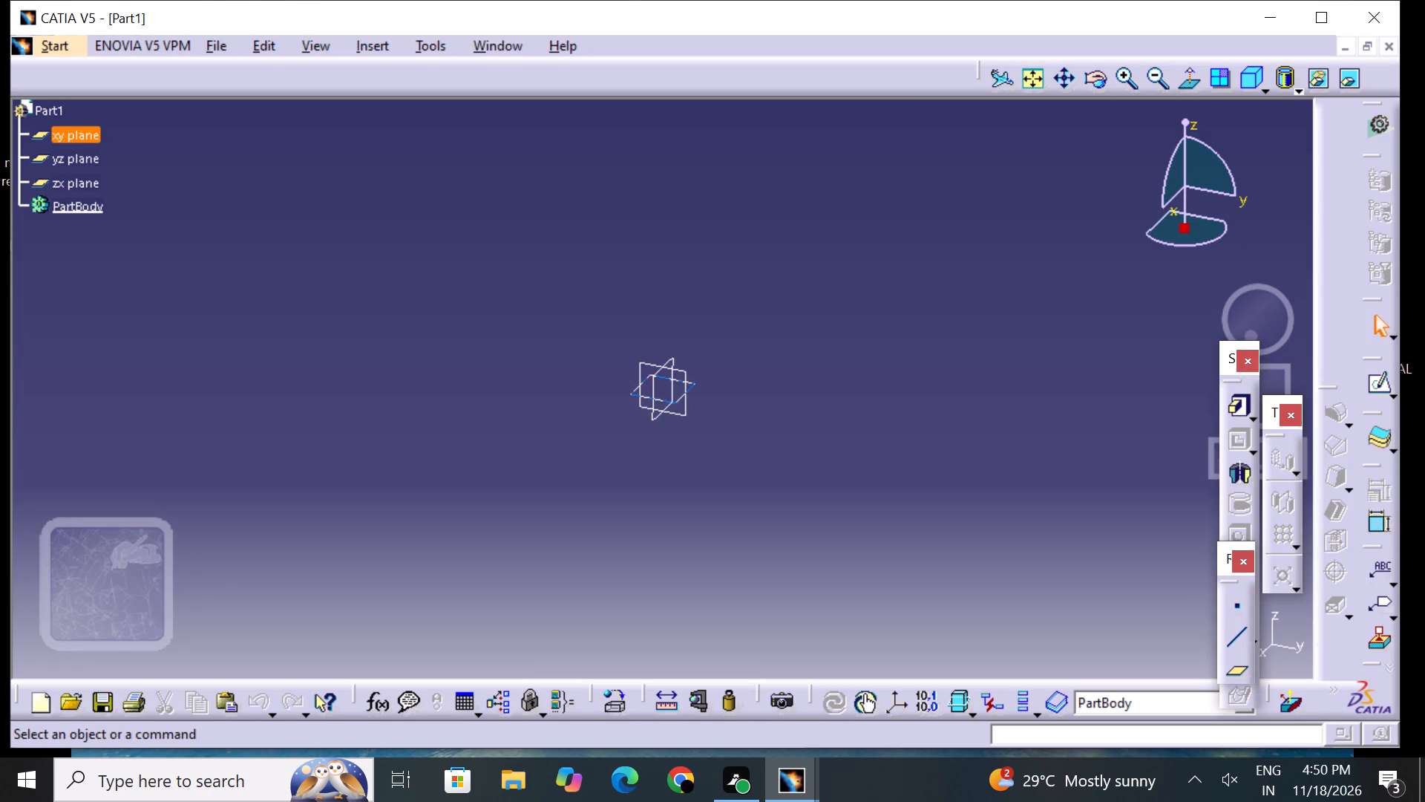
Start a new sketch on the xy plane of the new part.
{"action": "left_click", "coordinate": [83, 135]}
{"action": "left_click", "coordinate": [1376, 379]}
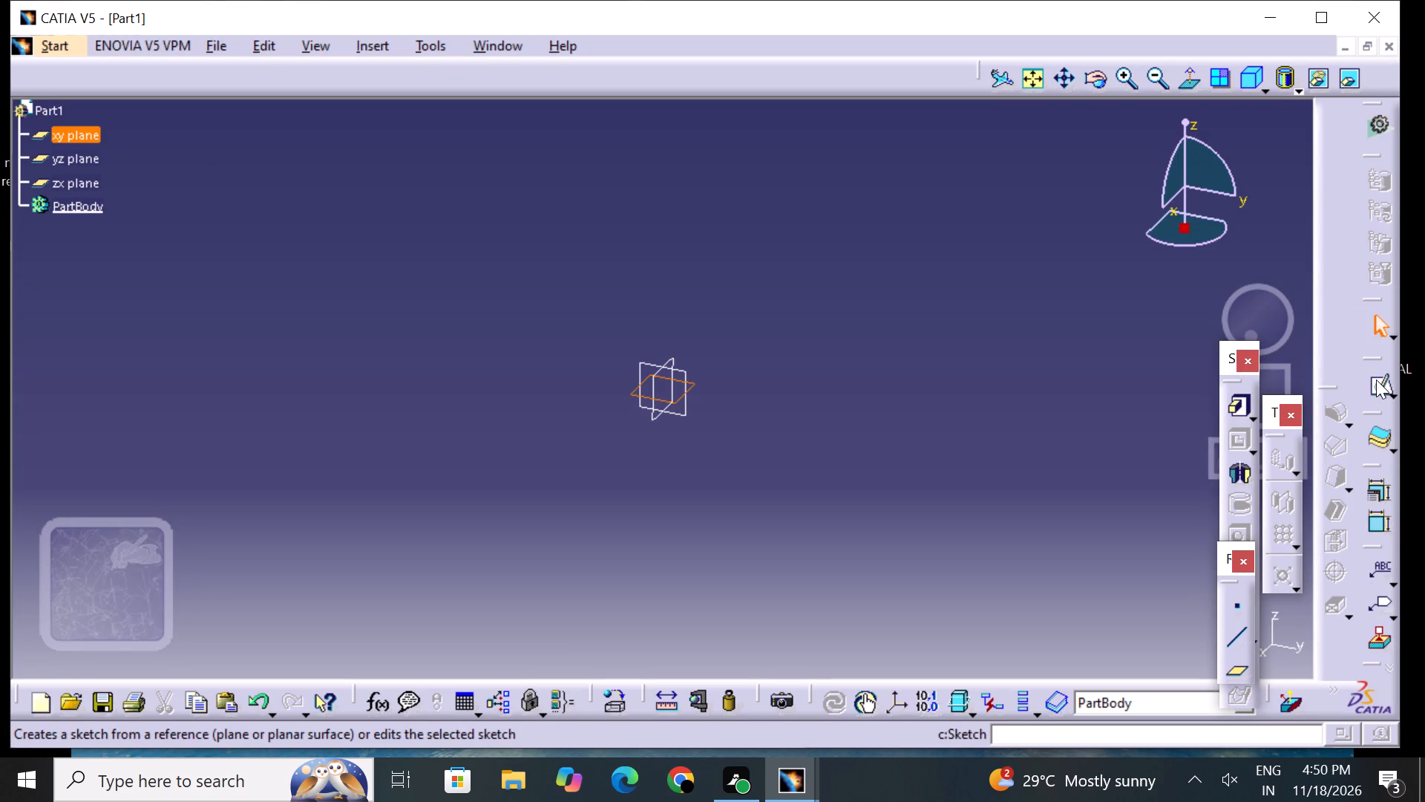
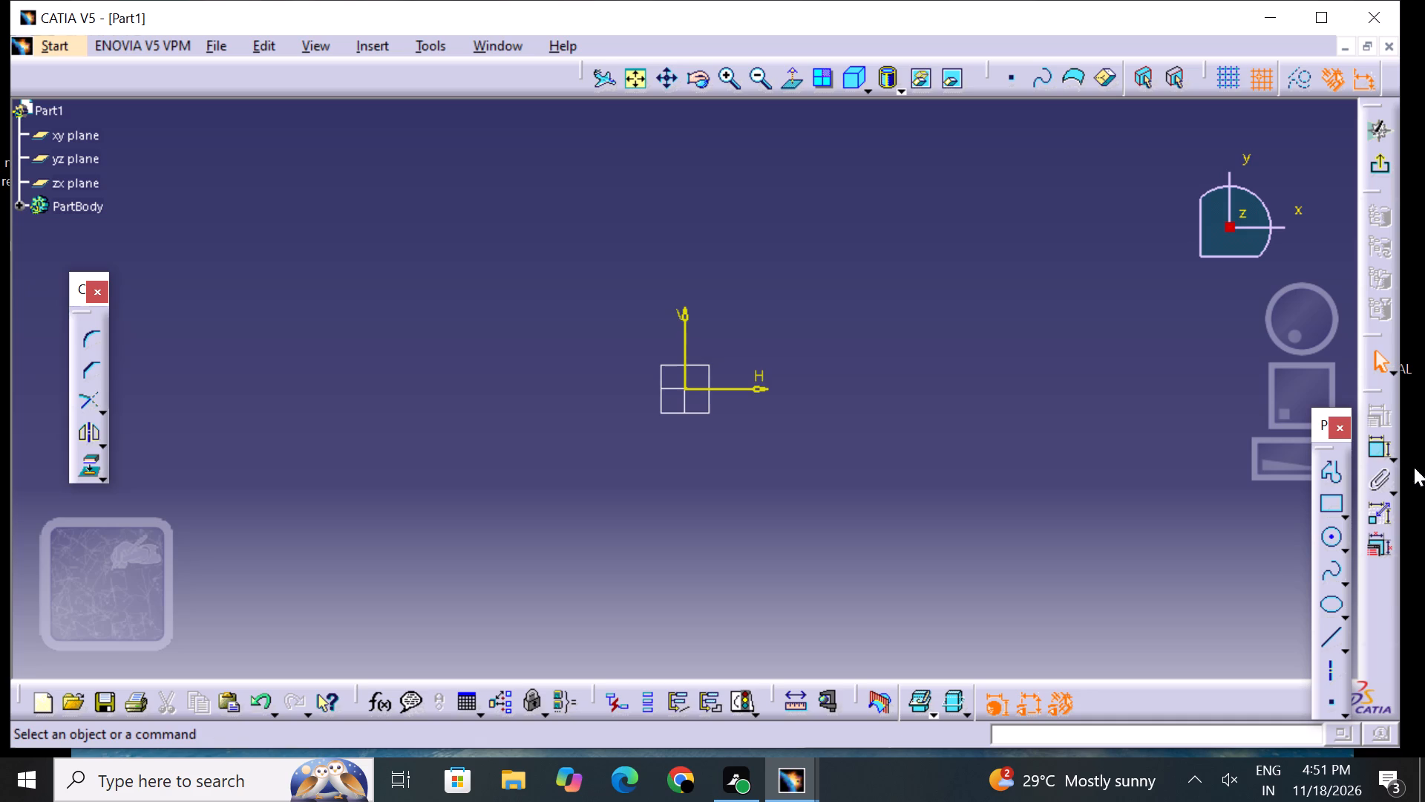
Draw the profile's base line about 180 mm long on the H axis and its stepped right side, rising to about 100 mm and descending to 50 mm.
{"action": "left_click", "coordinate": [1324, 470]}
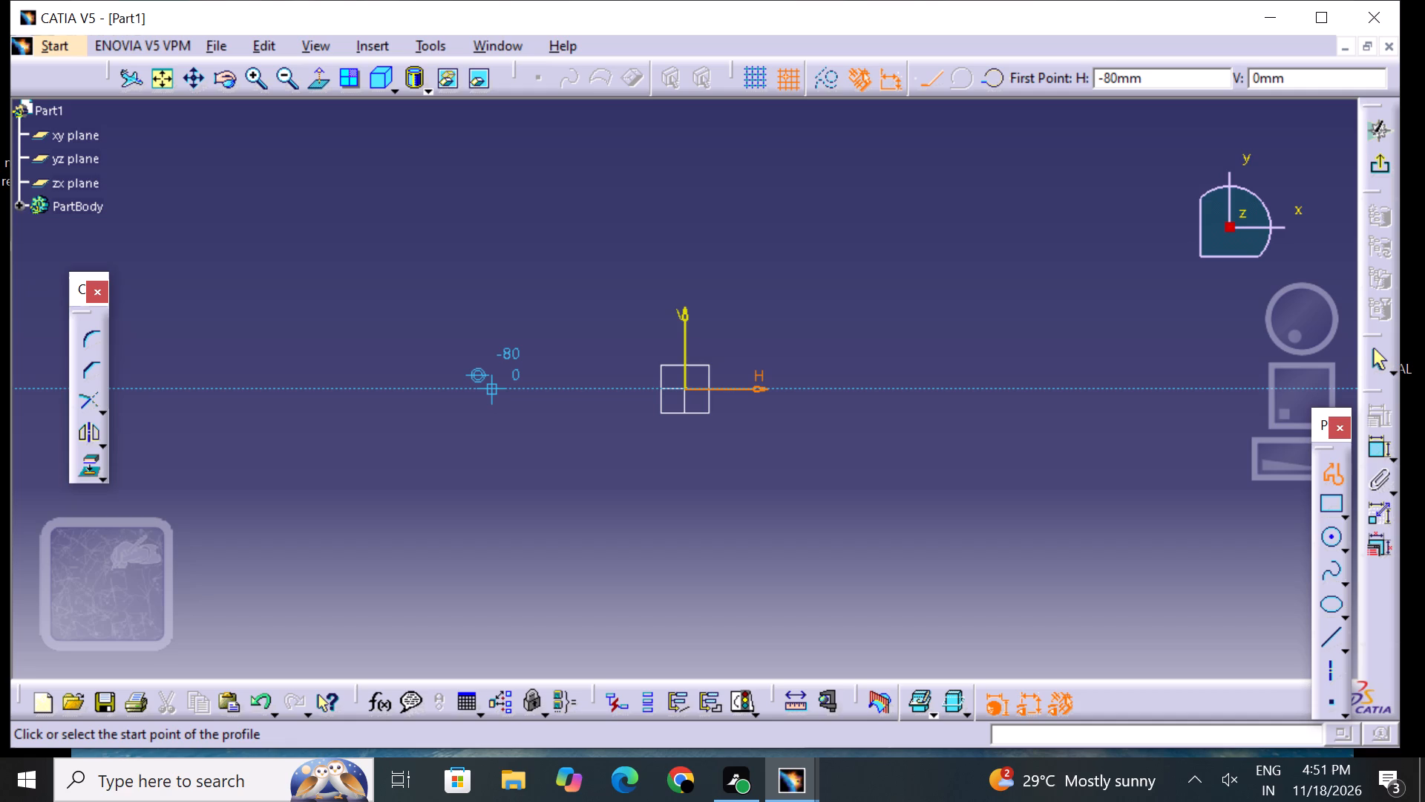
{"action": "left_click", "coordinate": [469, 389]}
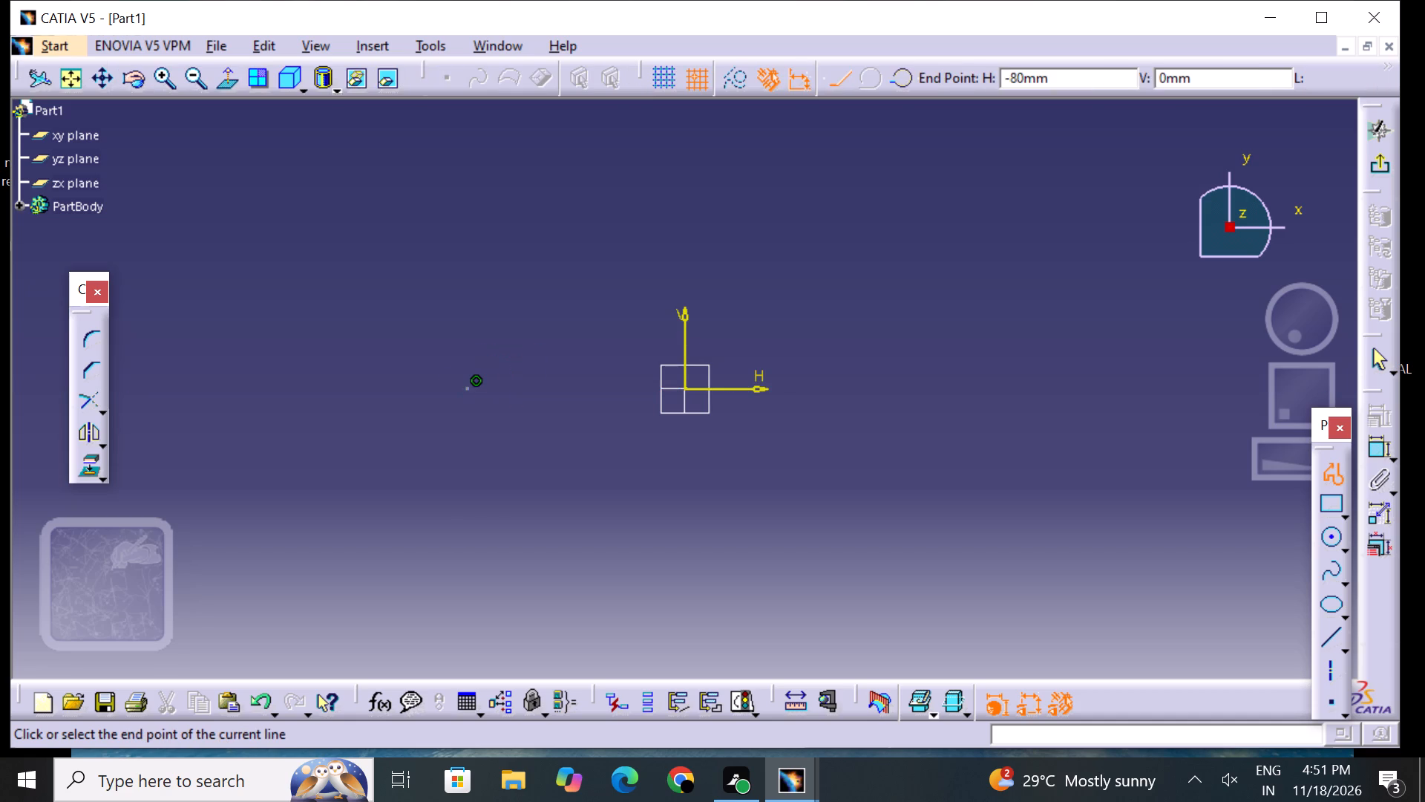
{"action": "left_click", "coordinate": [894, 400]}
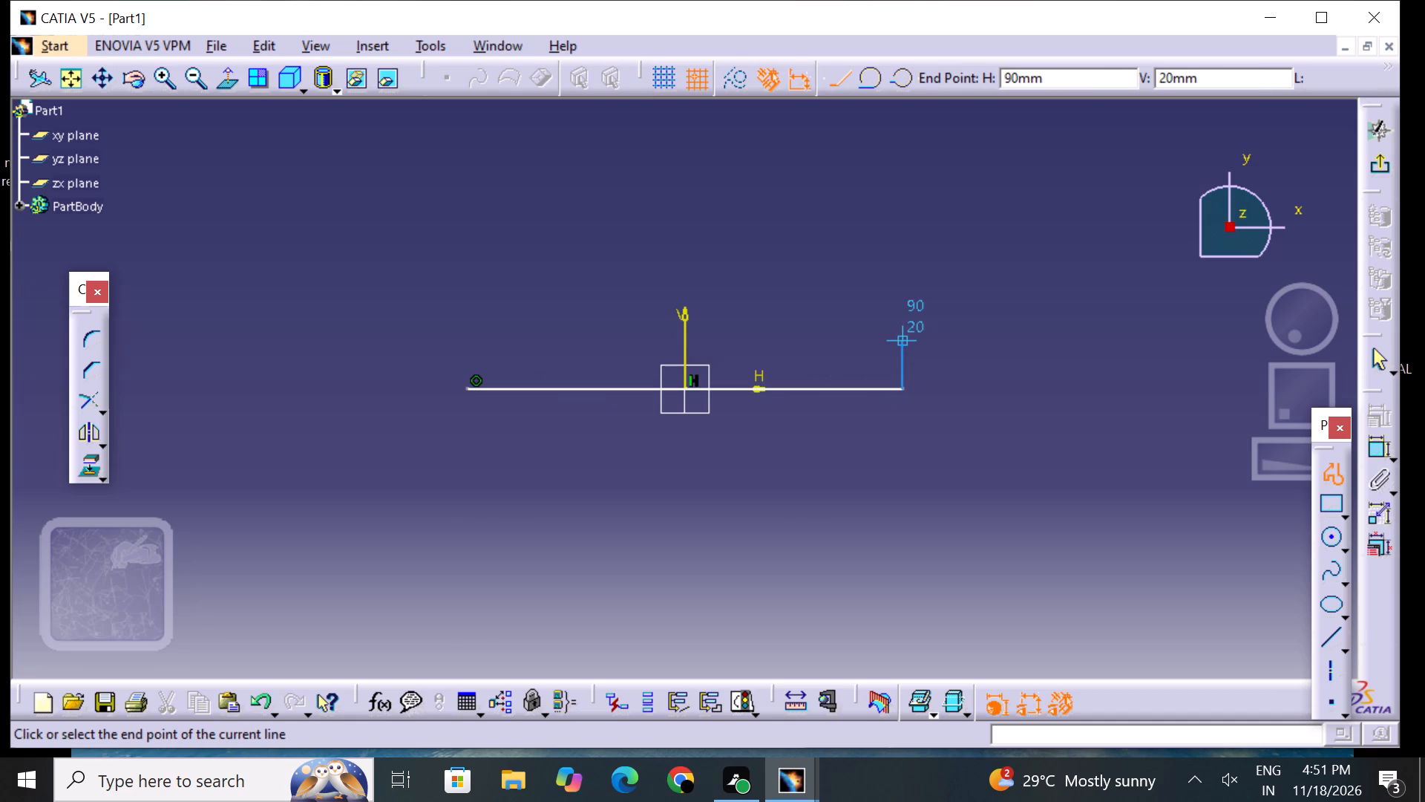
{"action": "left_click", "coordinate": [904, 342]}
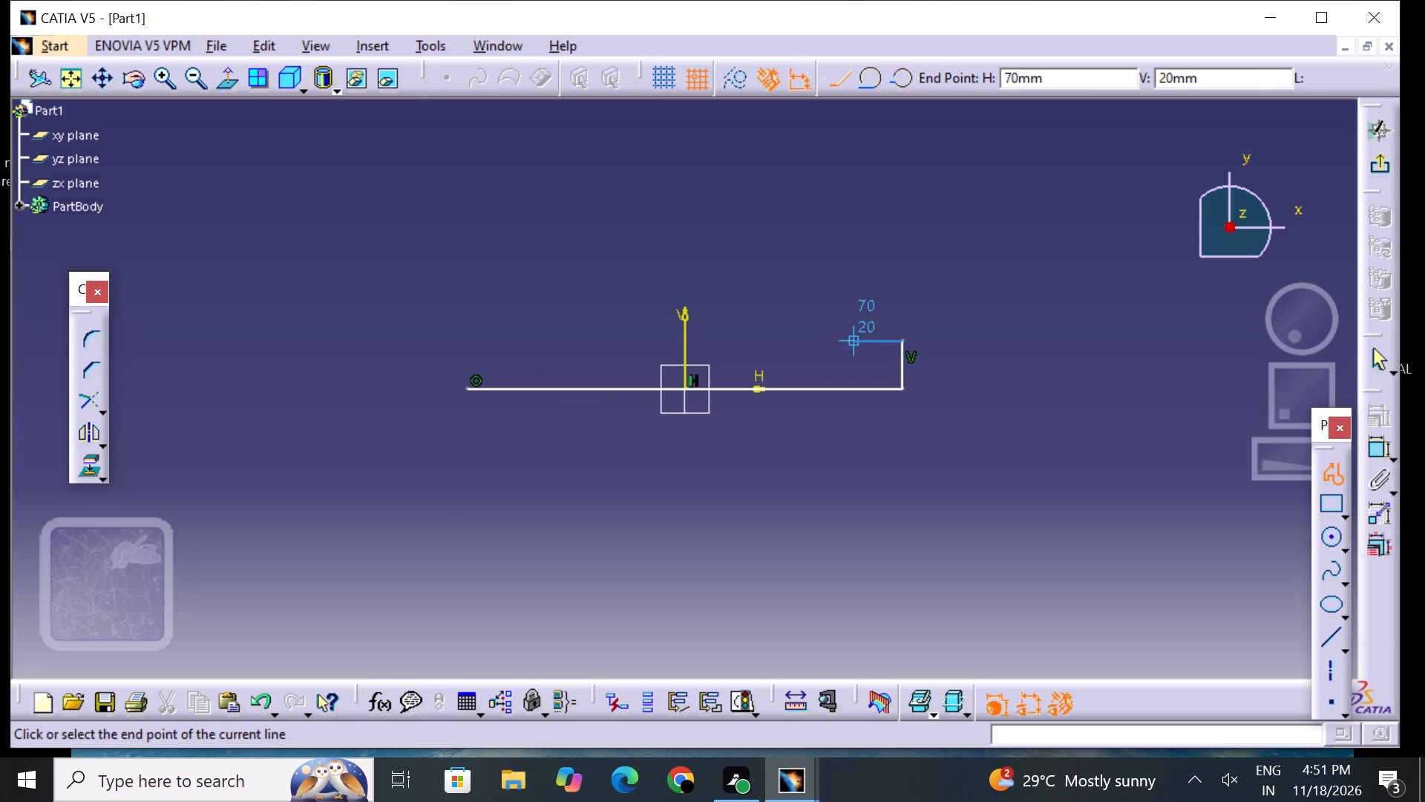
{"action": "left_click", "coordinate": [849, 336]}
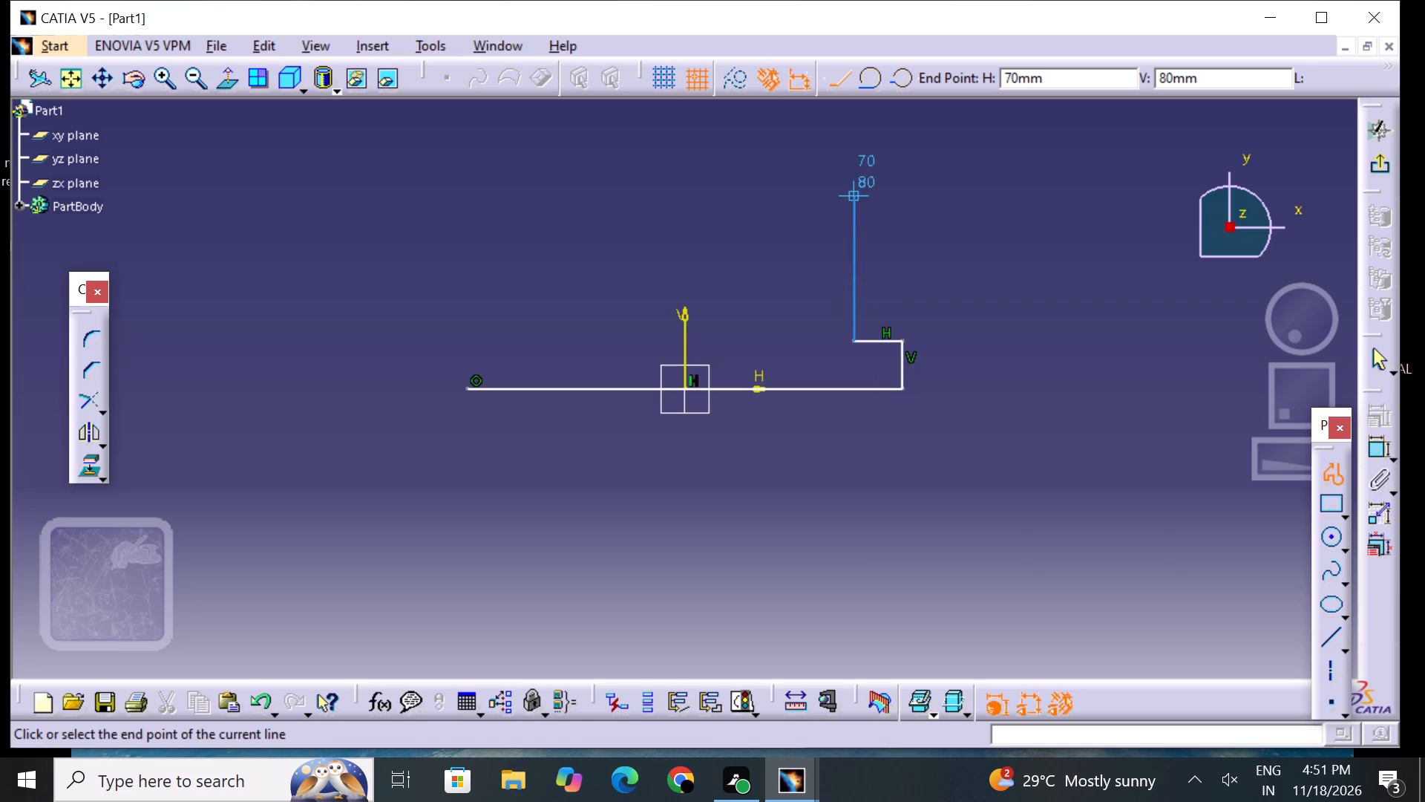
{"action": "middle_click_drag", "start_coordinate": [851, 171], "coordinate": [843, 205]}
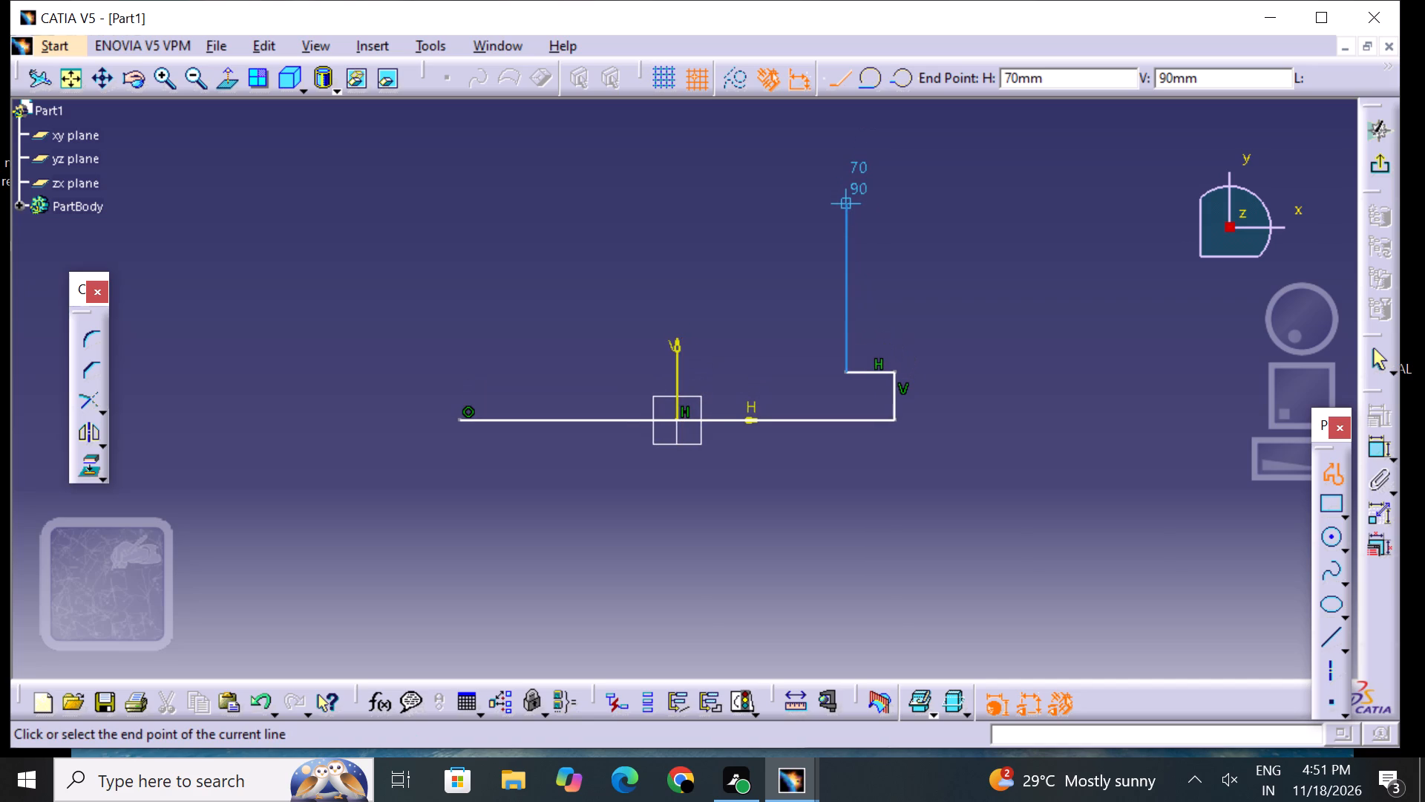
{"action": "left_click", "coordinate": [847, 192]}
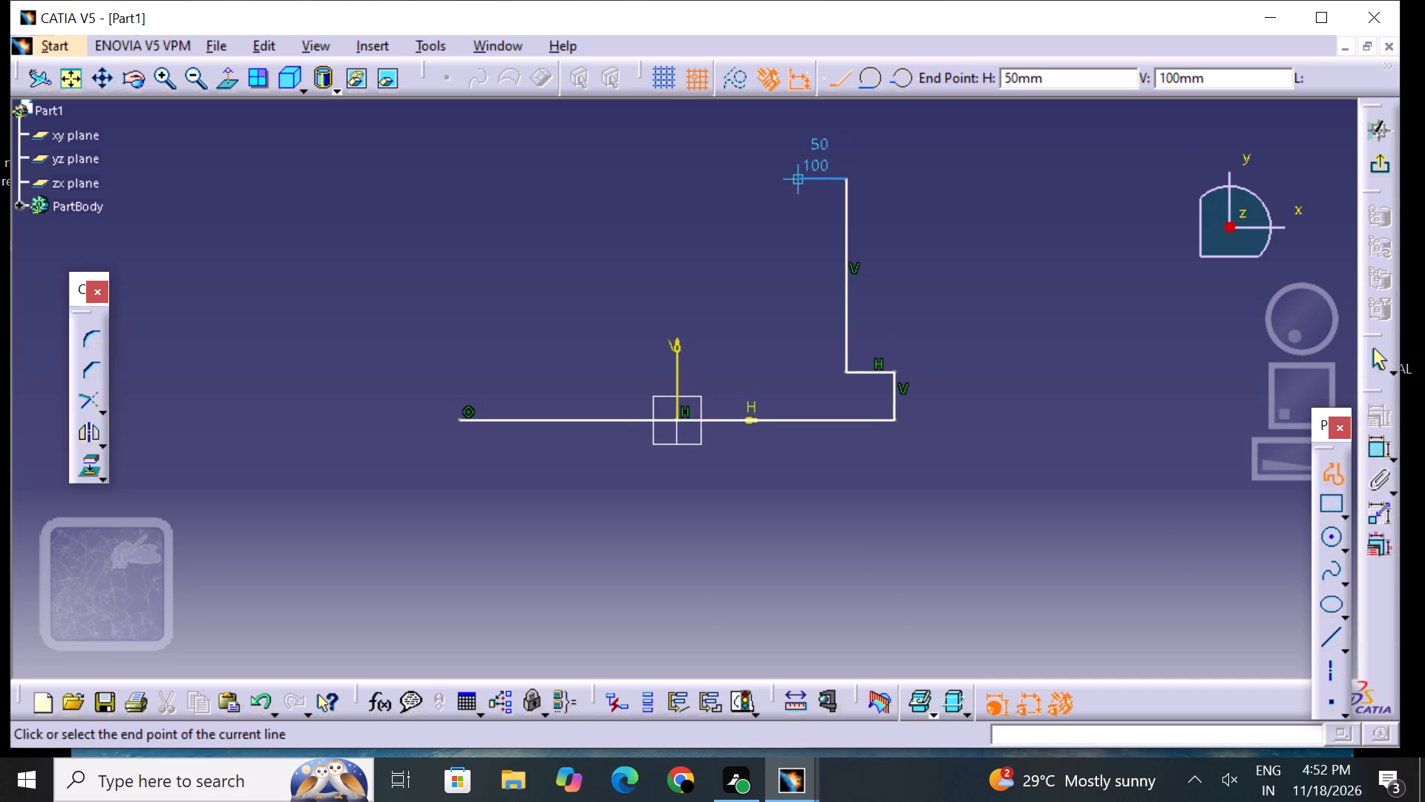
{"action": "left_click", "coordinate": [800, 186]}
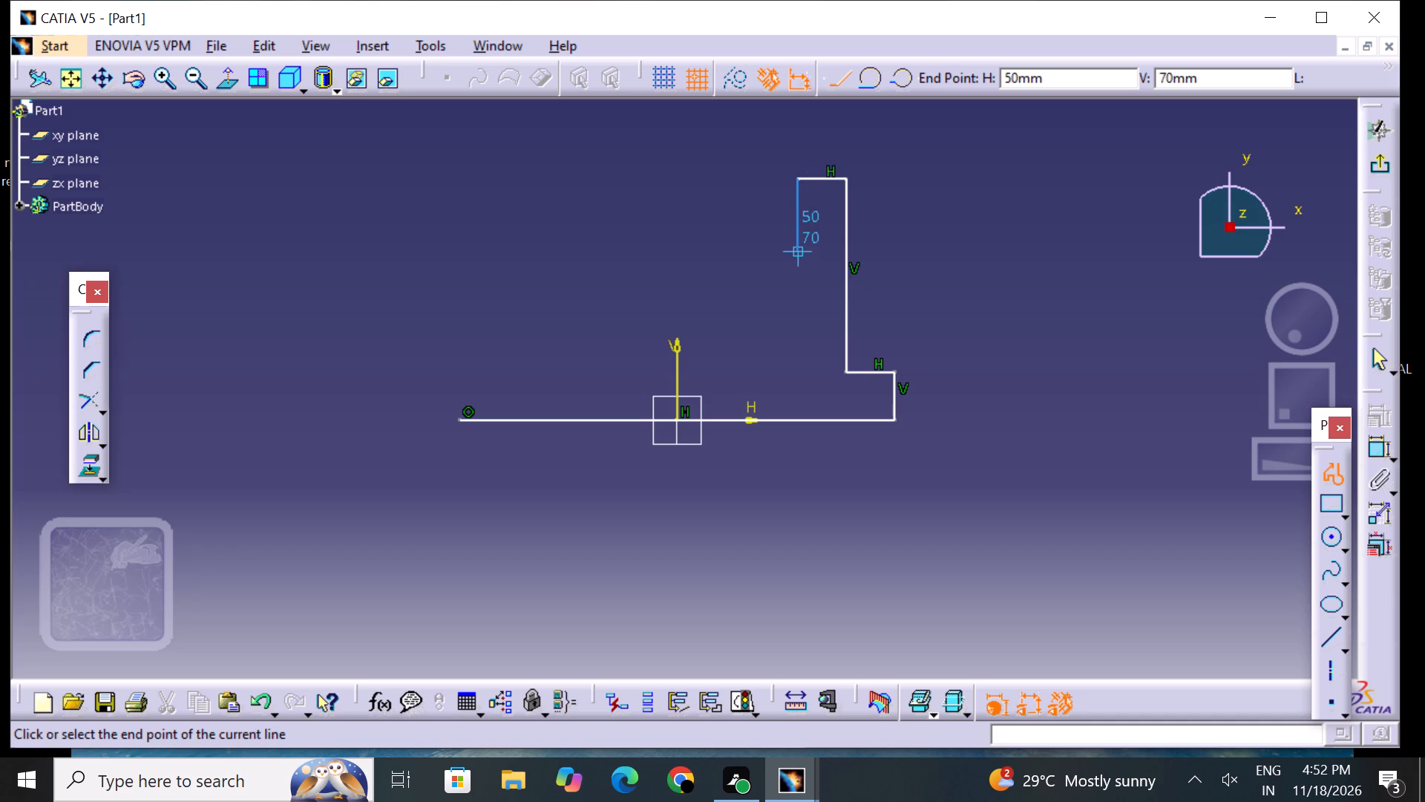
{"action": "left_click", "coordinate": [810, 229]}
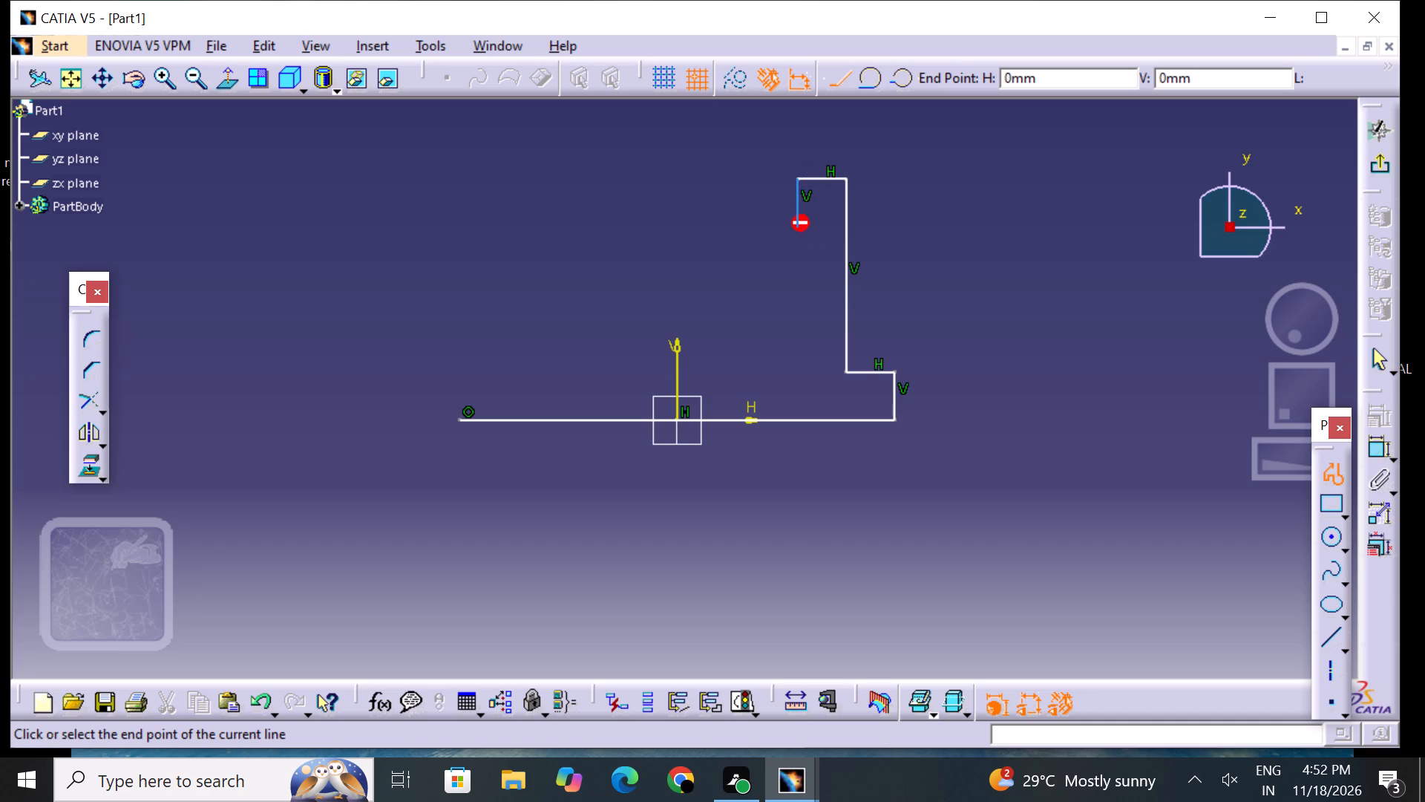
{"action": "left_click", "coordinate": [748, 233]}
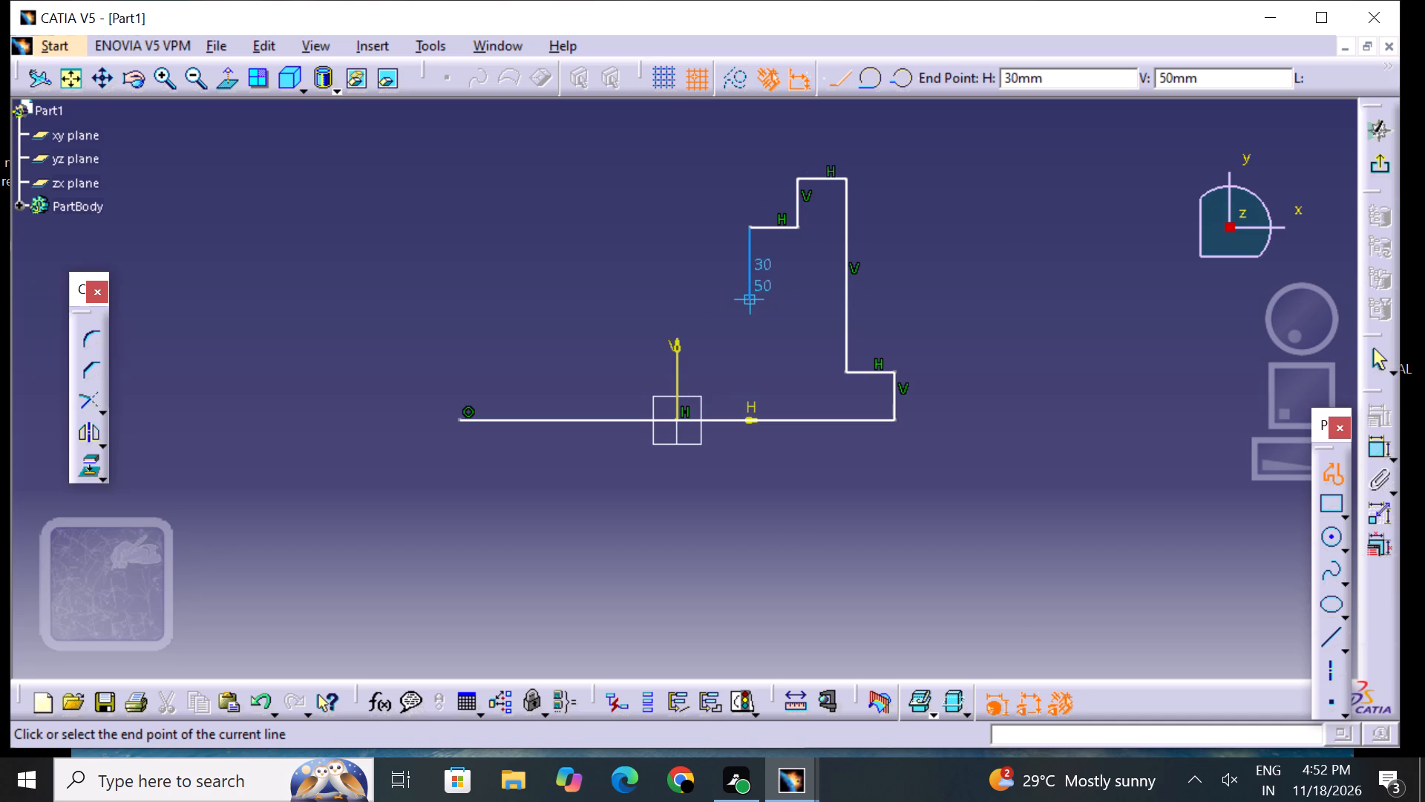
{"action": "left_click", "coordinate": [748, 296]}
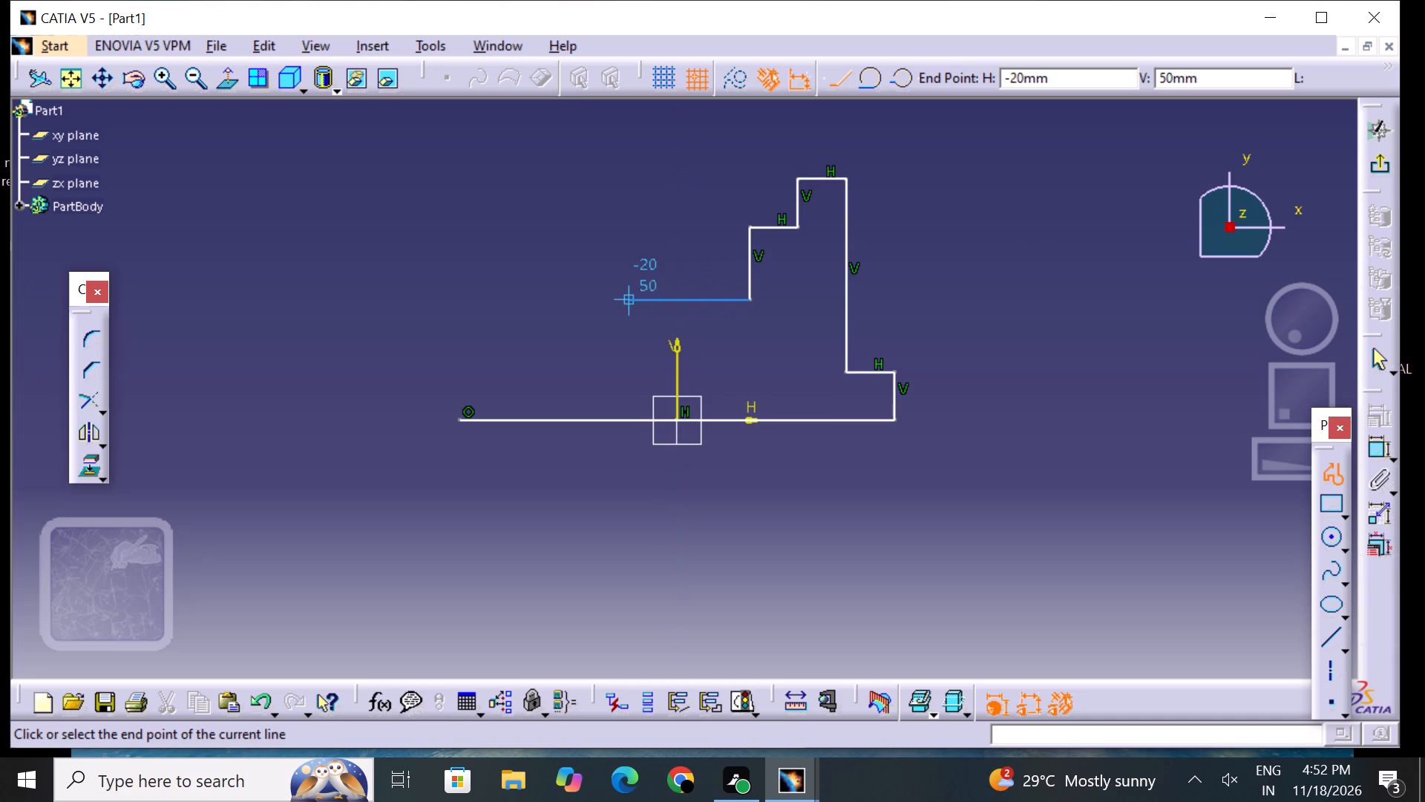
Complete the profile with a recess floor about 50 mm wide and a stepped left side about 100 mm high, closing it at the start point.
{"action": "left_click", "coordinate": [625, 308]}
{"action": "left_click", "coordinate": [637, 228]}
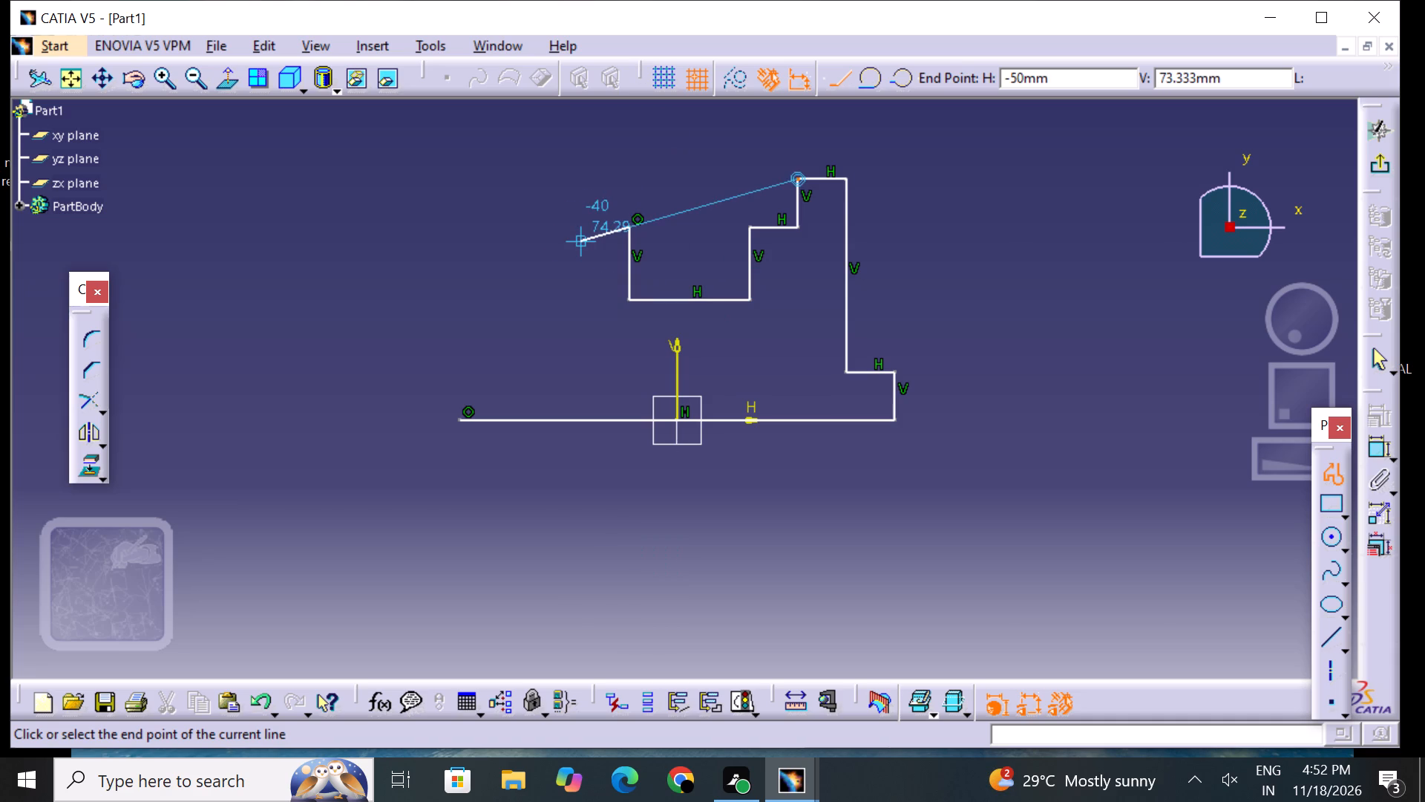
{"action": "left_click", "coordinate": [562, 229]}
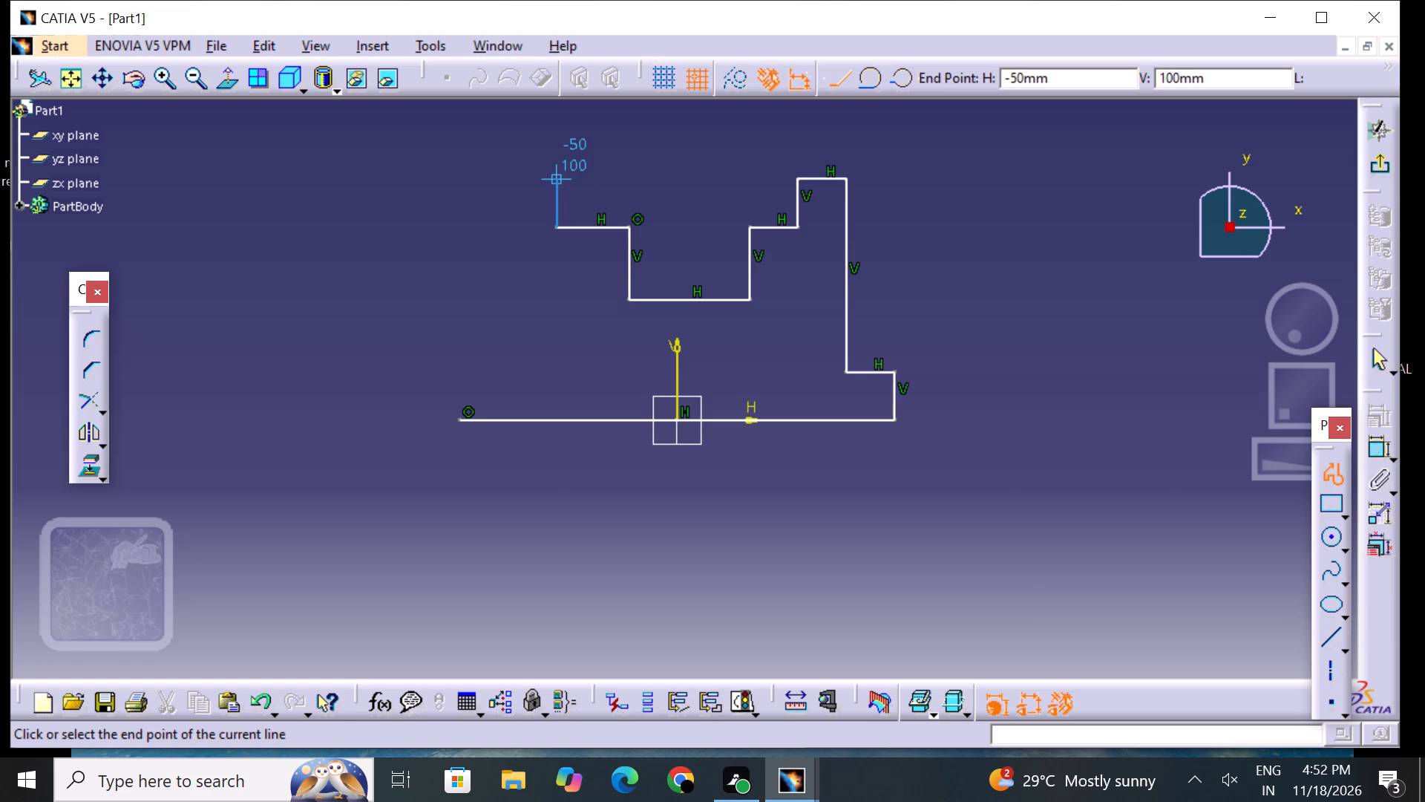
{"action": "left_click", "coordinate": [560, 175]}
{"action": "left_click", "coordinate": [502, 181]}
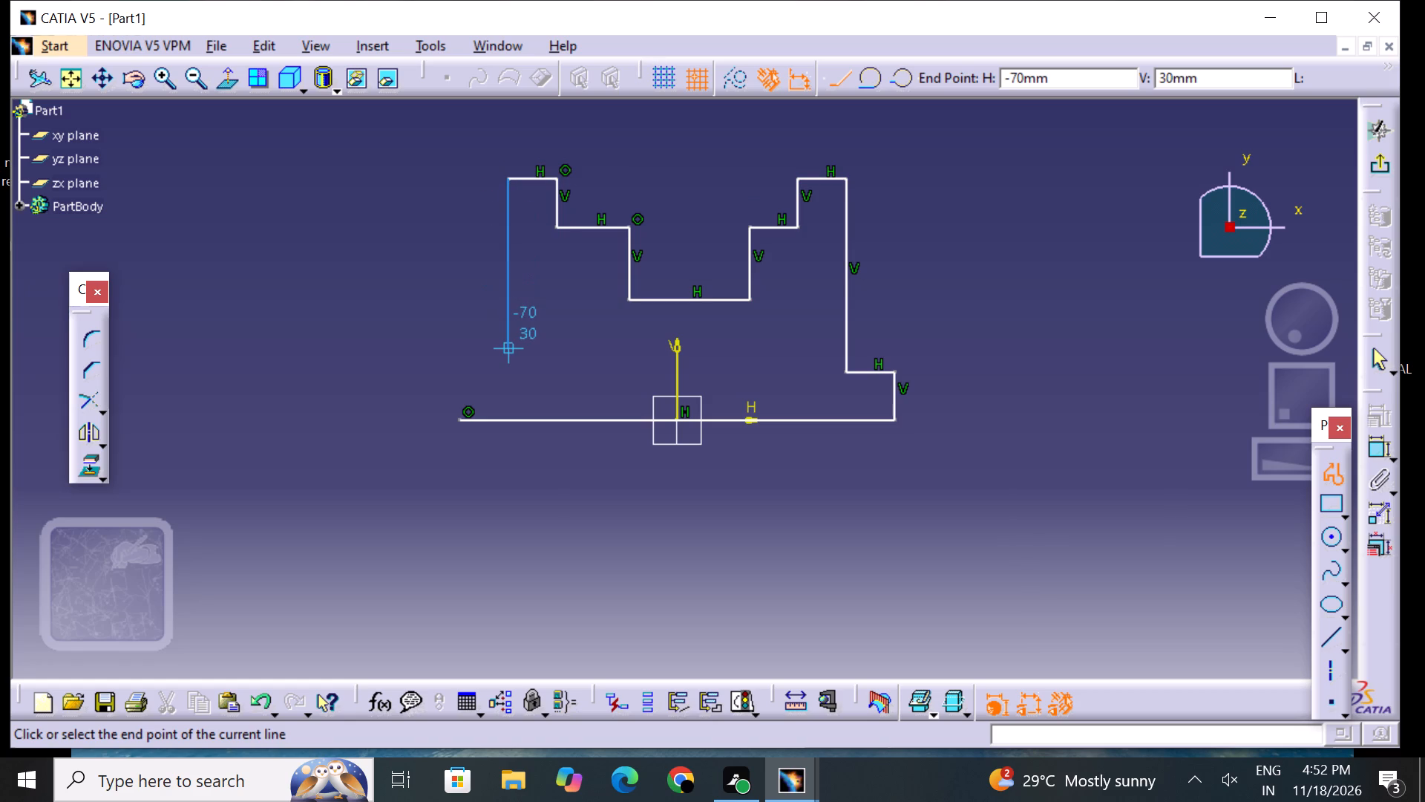
{"action": "left_click", "coordinate": [517, 377]}
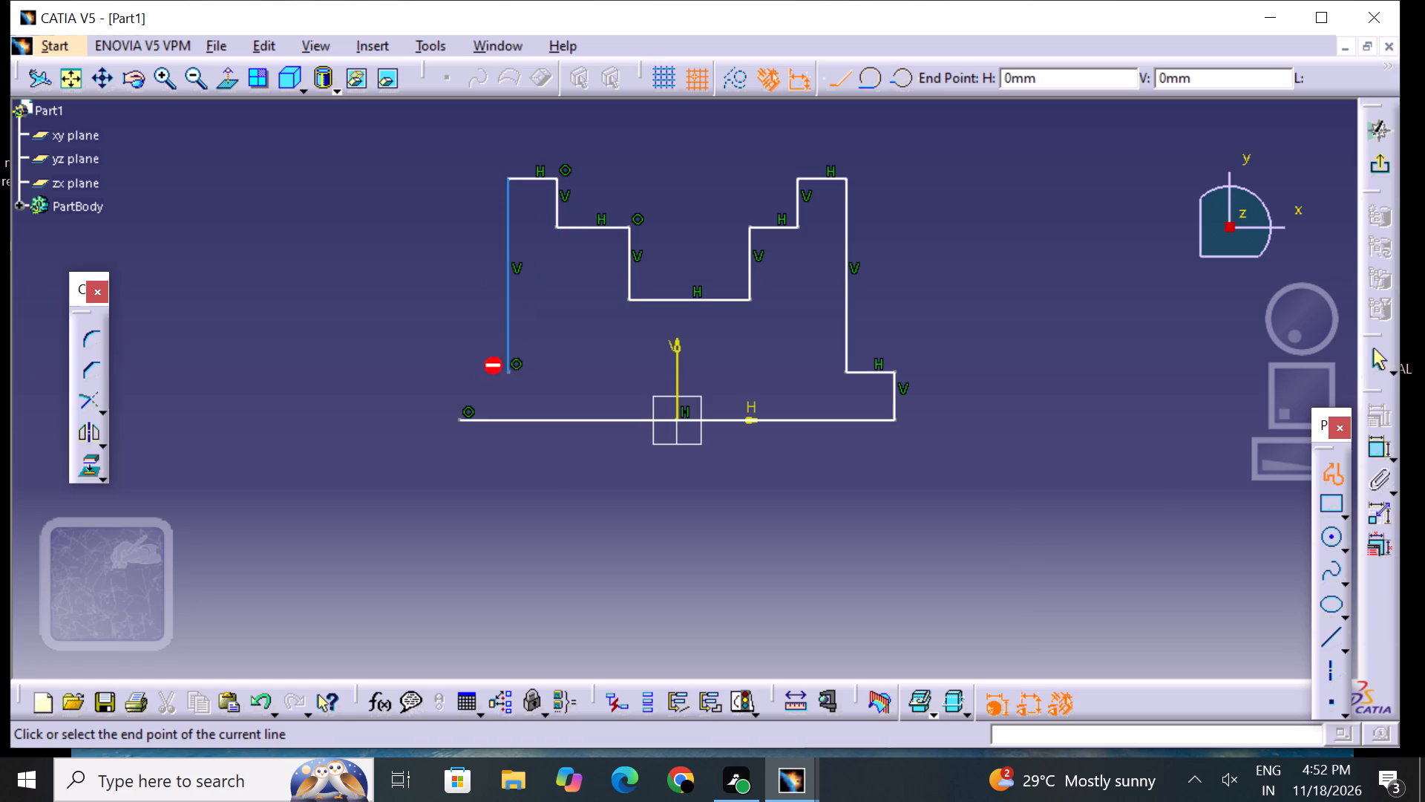
{"action": "left_click", "coordinate": [460, 381]}
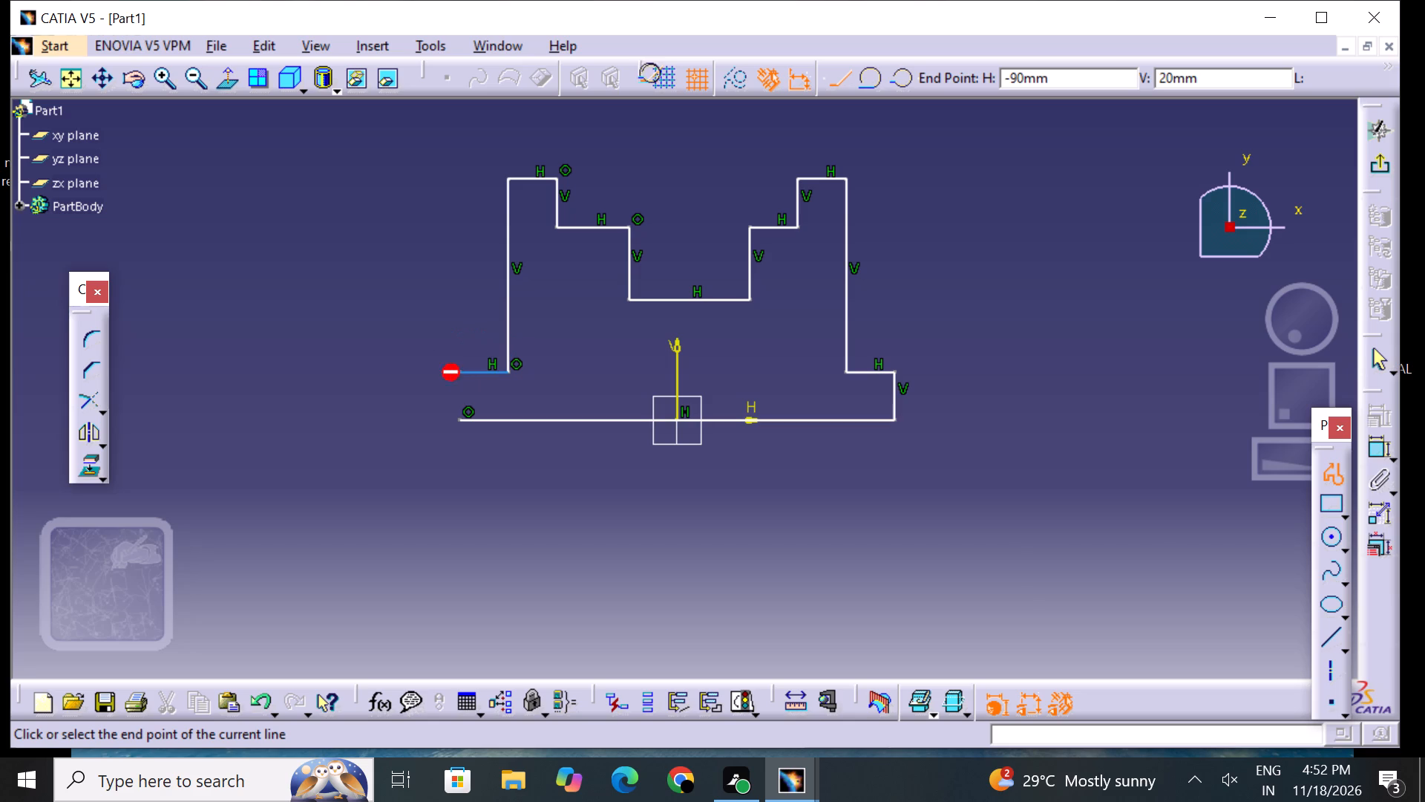
{"action": "left_click", "coordinate": [462, 417]}
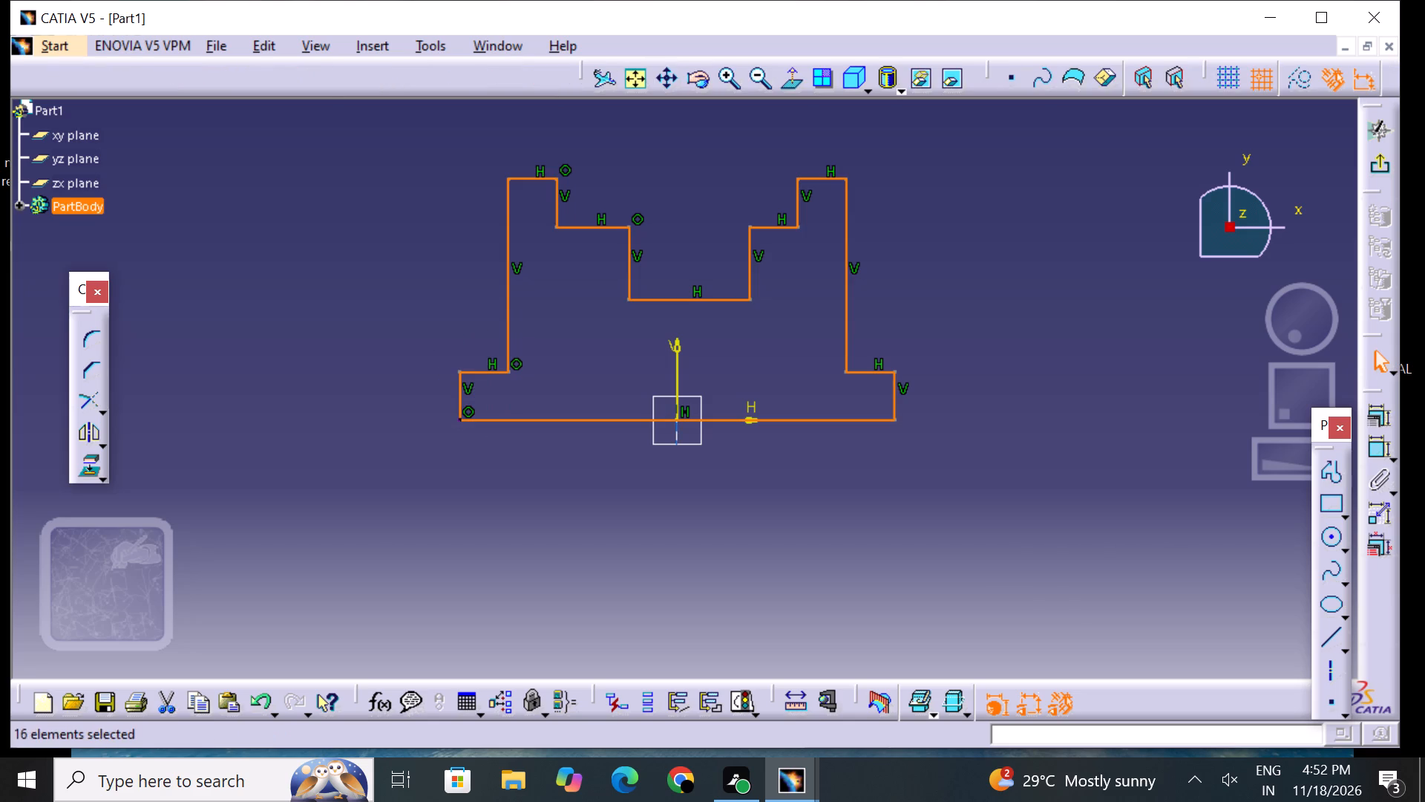
{"action": "left_click", "coordinate": [972, 460]}
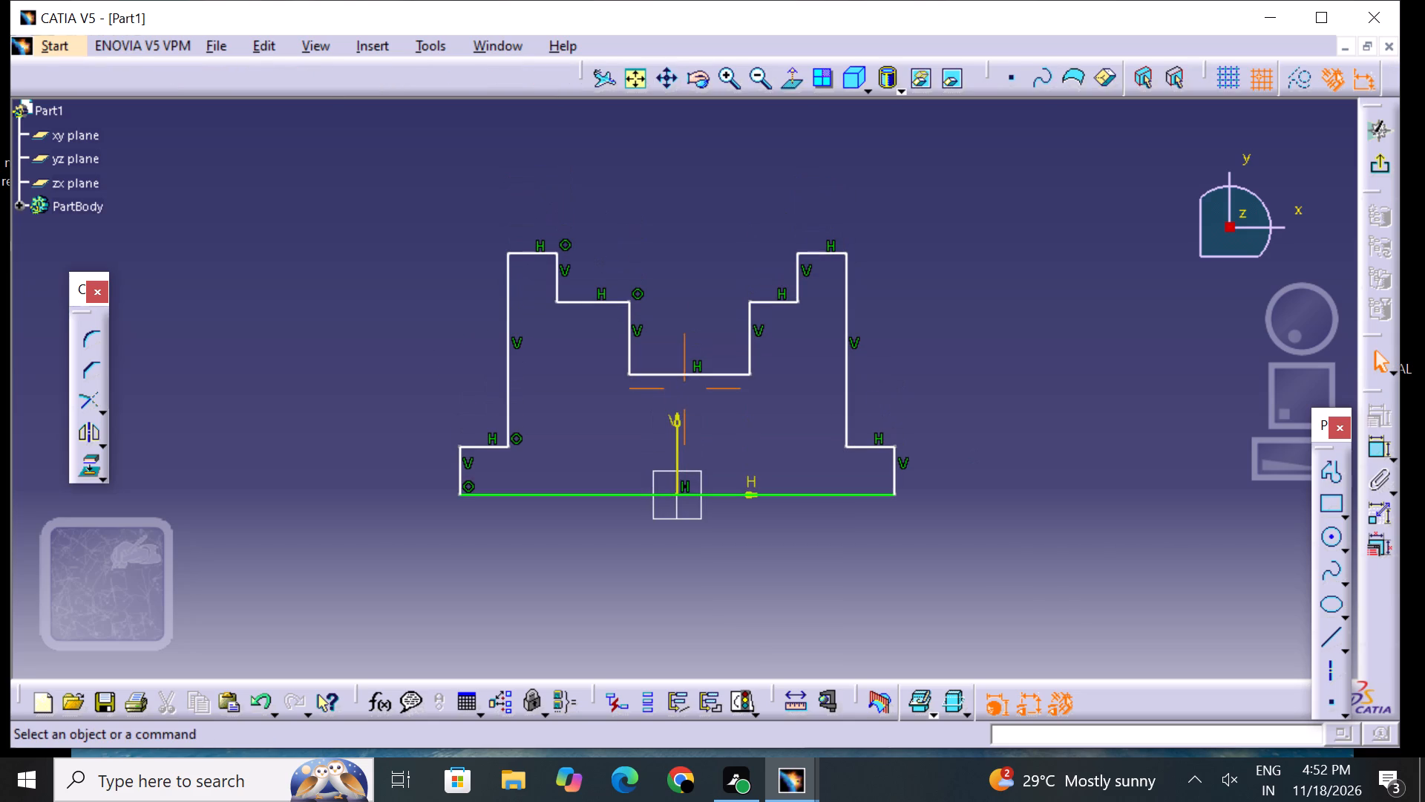
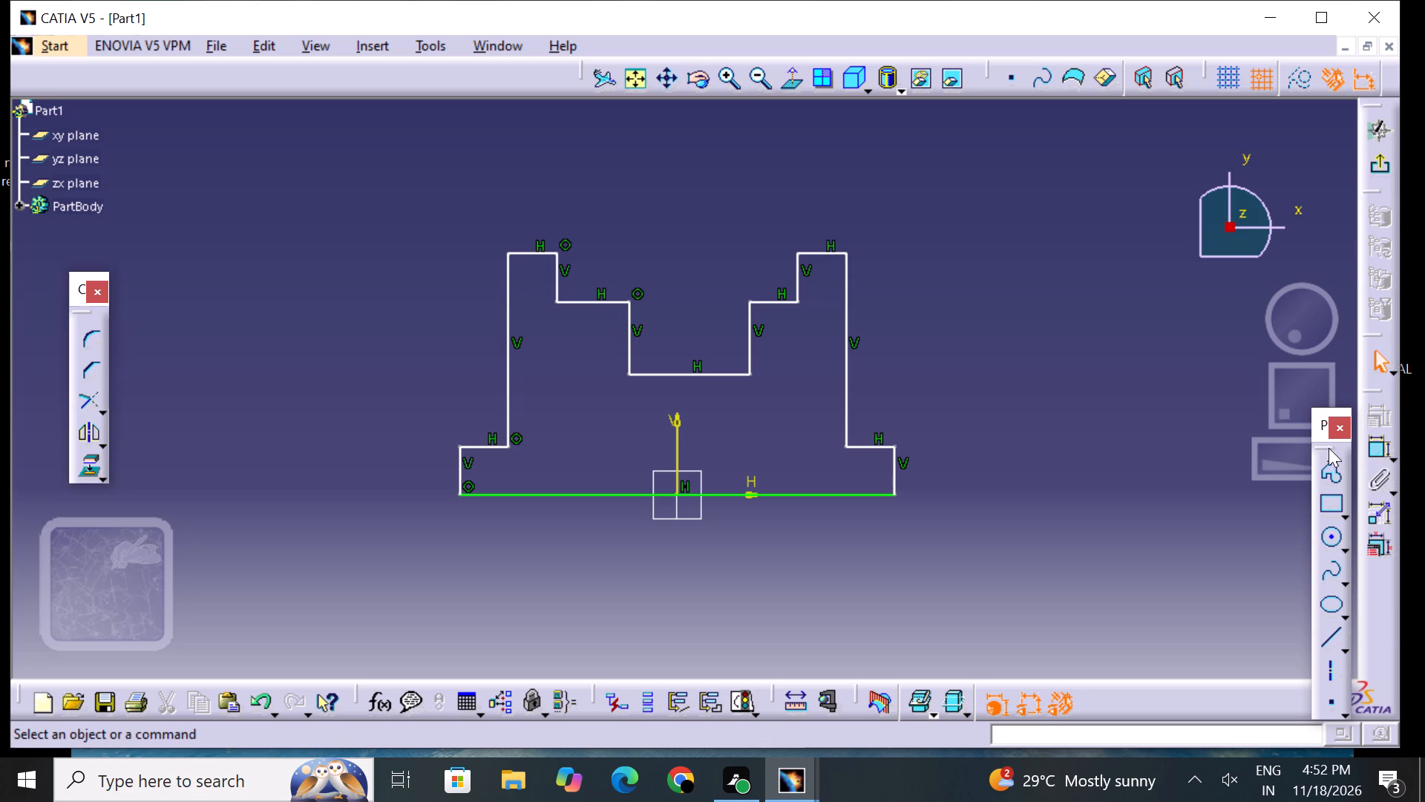
Constrain the profile's two tall outer vertical edges to be symmetric about the V axis.
{"action": "left_click_drag", "start_coordinate": [1380, 447], "coordinate": [1372, 447]}
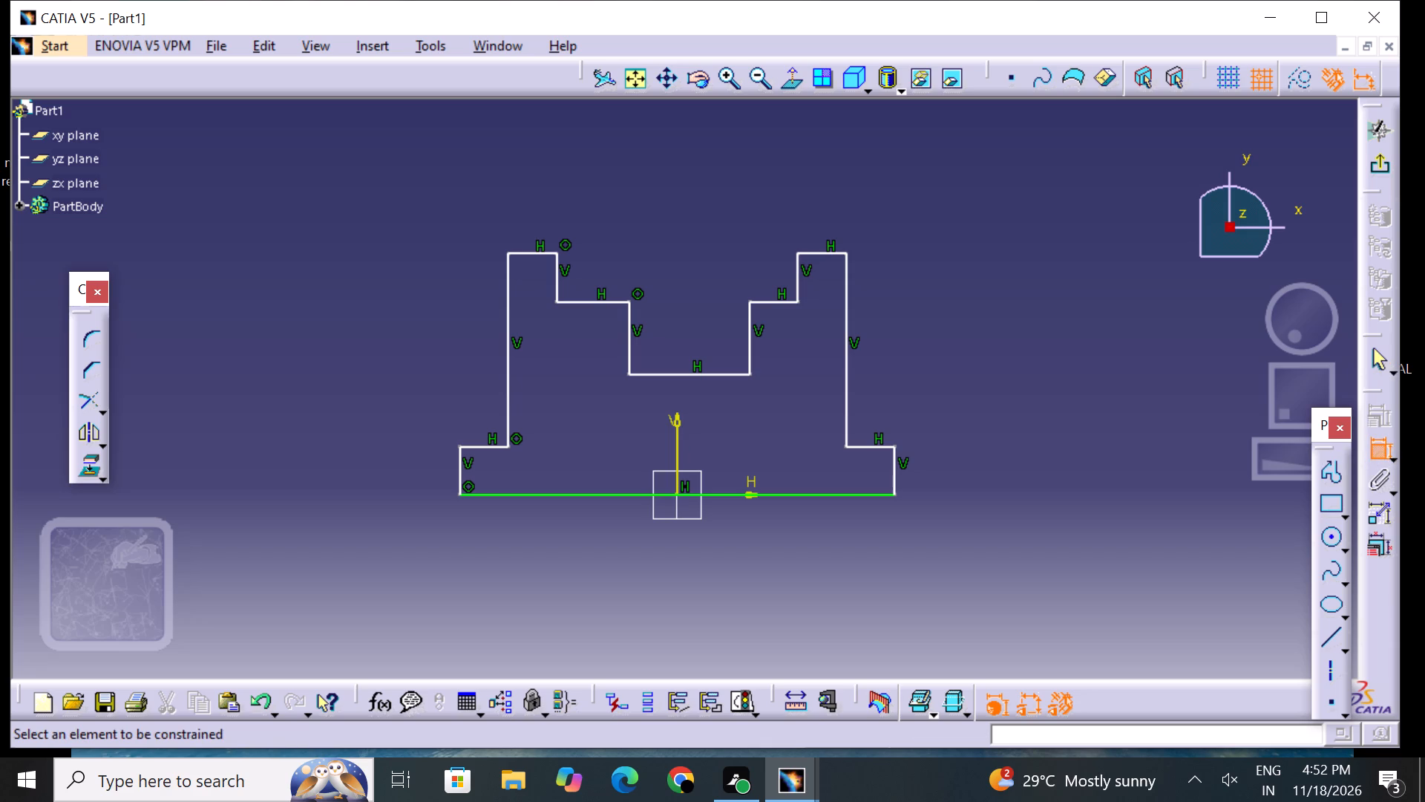
{"action": "left_click", "coordinate": [510, 403]}
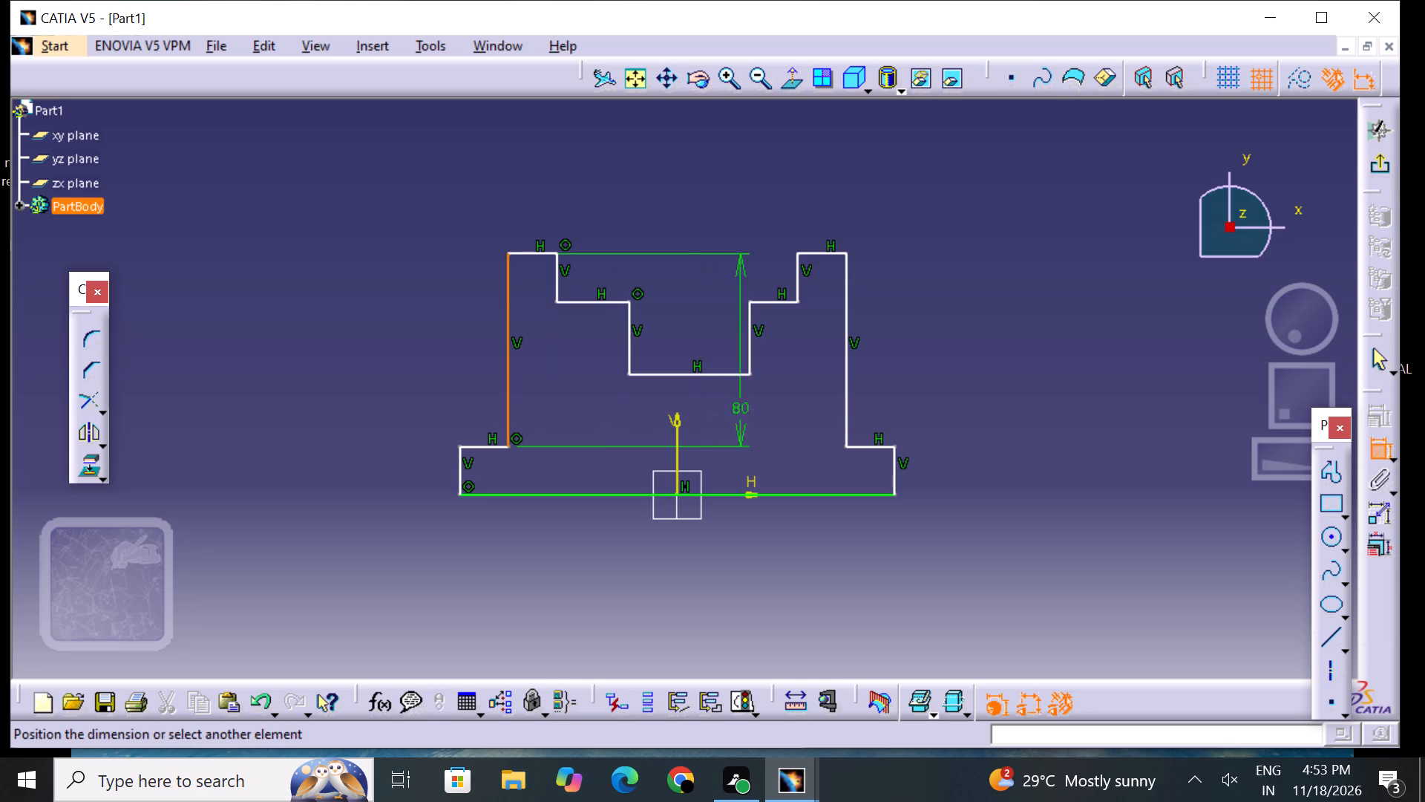
{"action": "left_click", "coordinate": [845, 388]}
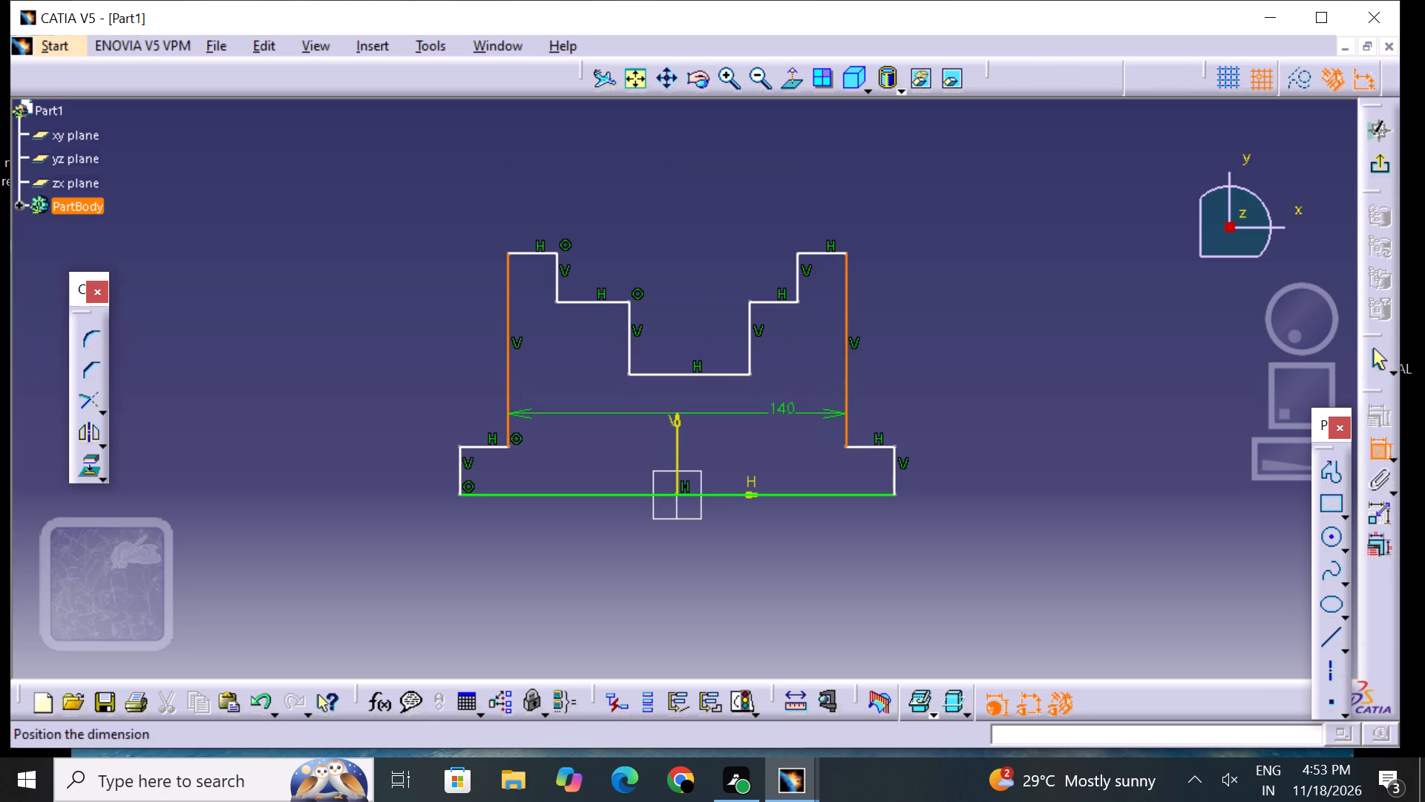
{"action": "right_click", "coordinate": [755, 418]}
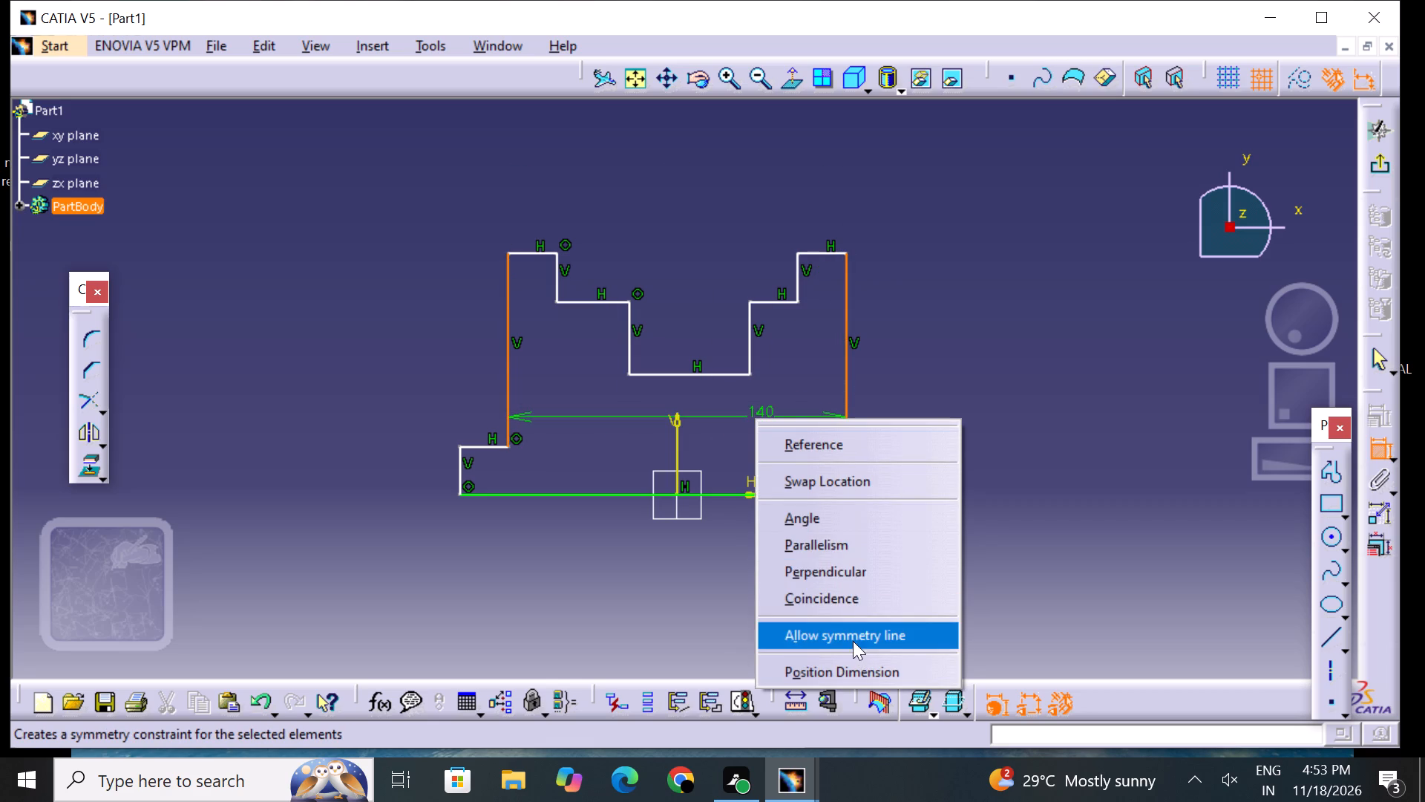
{"action": "left_click", "coordinate": [851, 636]}
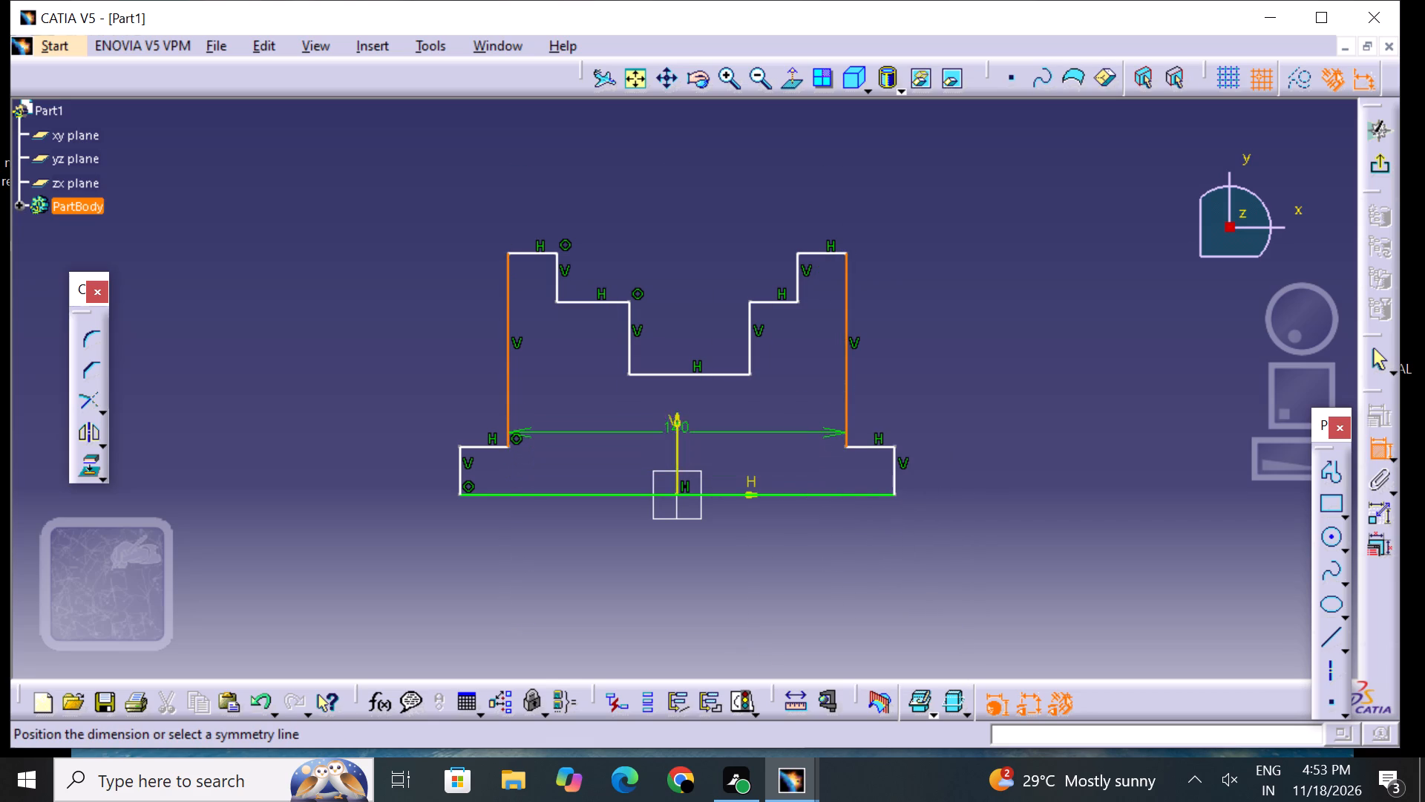
{"action": "left_click", "coordinate": [673, 428]}
{"action": "left_click", "coordinate": [716, 428]}
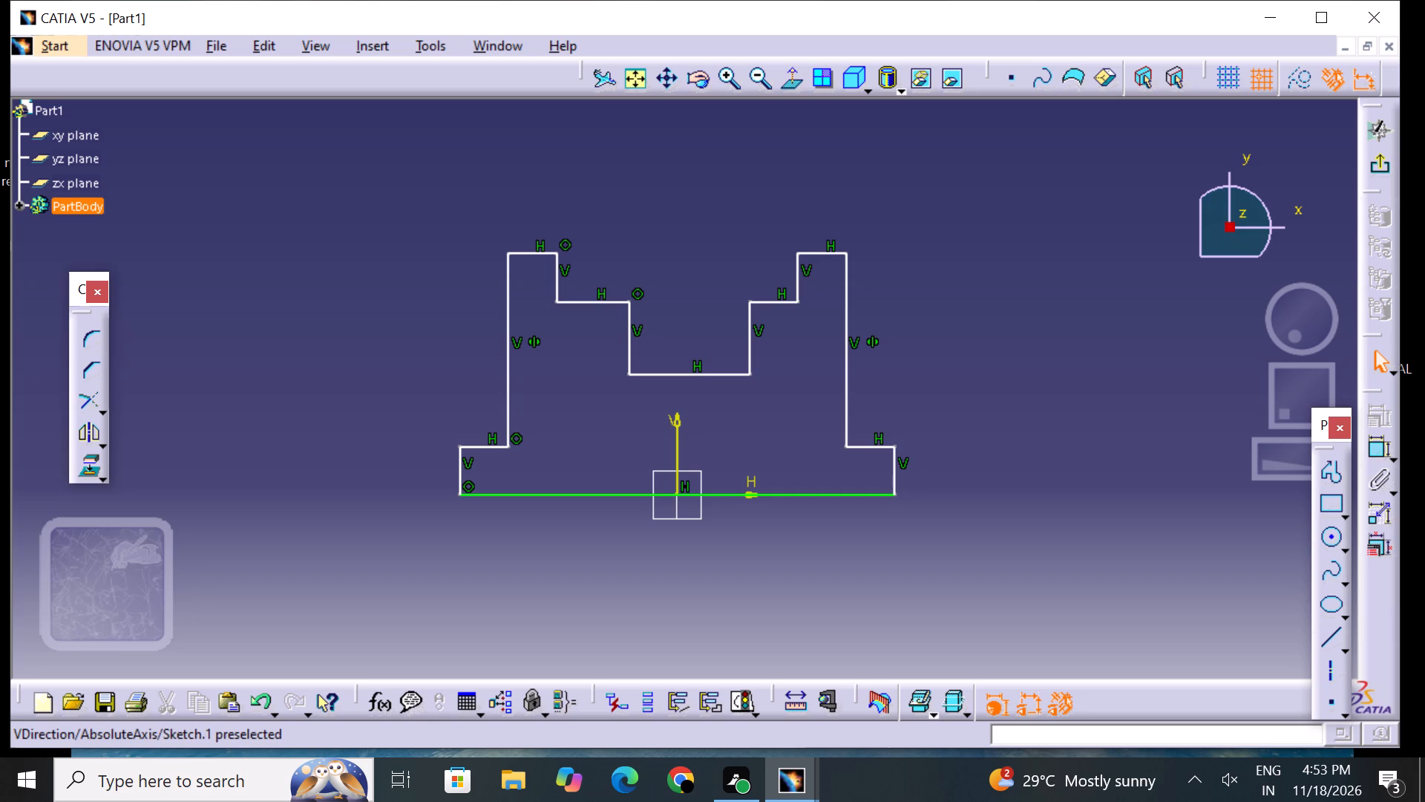
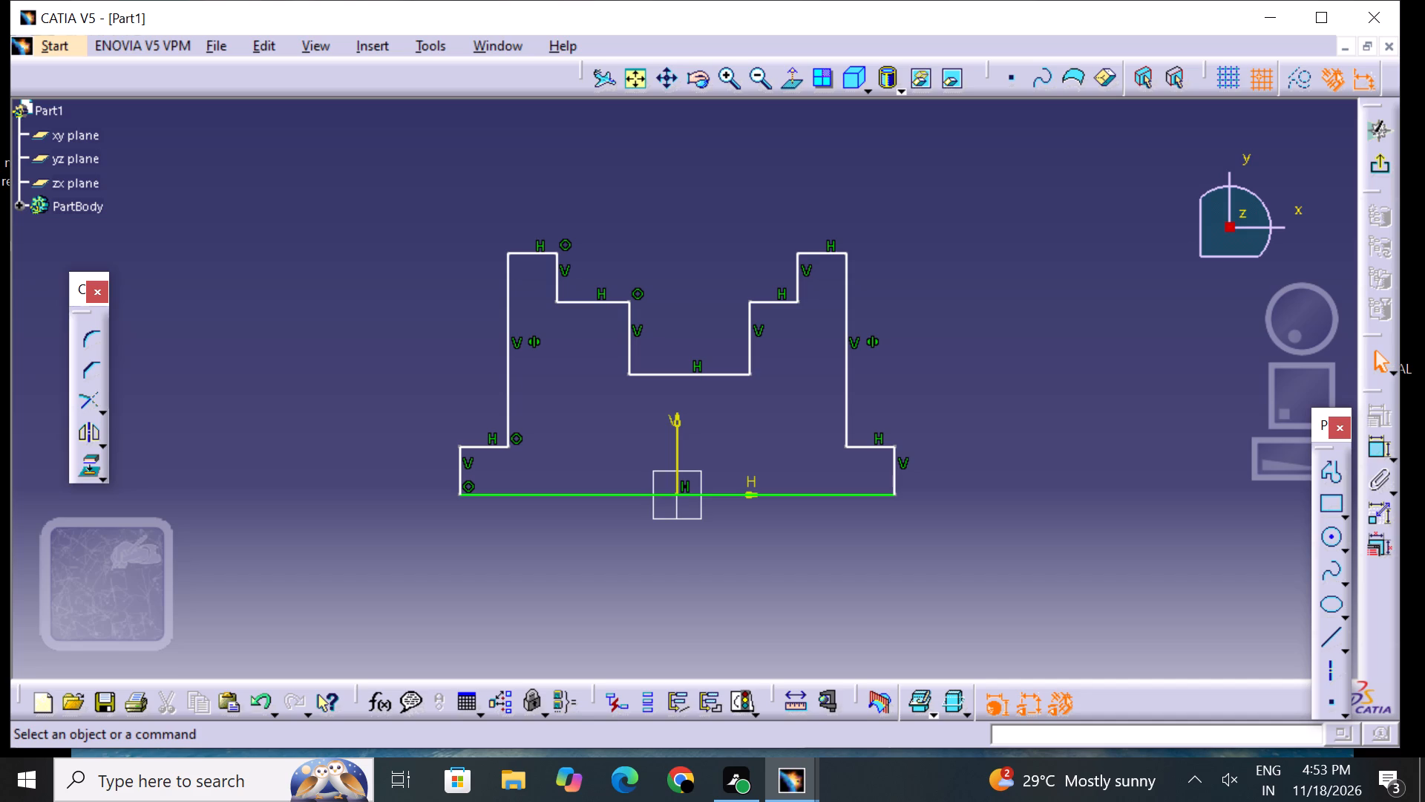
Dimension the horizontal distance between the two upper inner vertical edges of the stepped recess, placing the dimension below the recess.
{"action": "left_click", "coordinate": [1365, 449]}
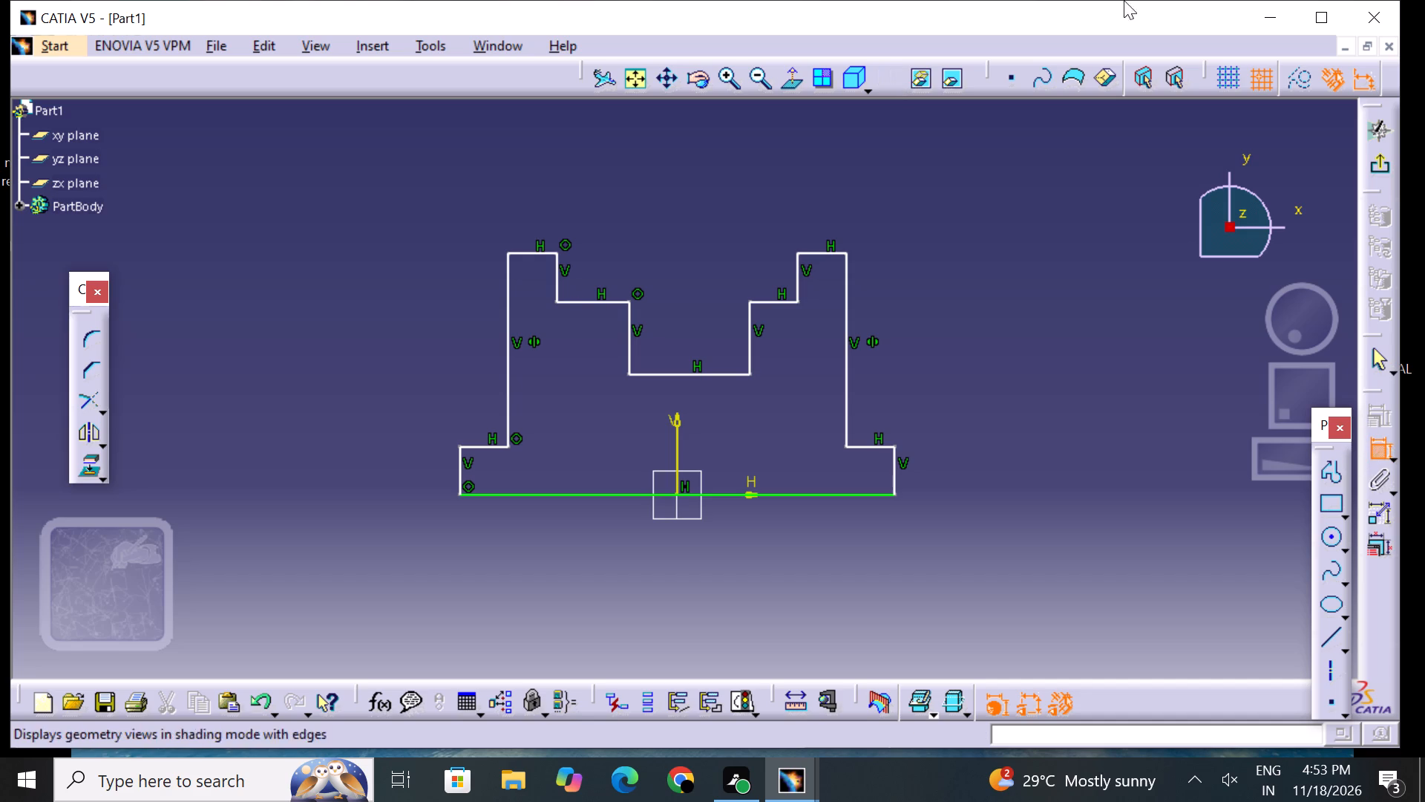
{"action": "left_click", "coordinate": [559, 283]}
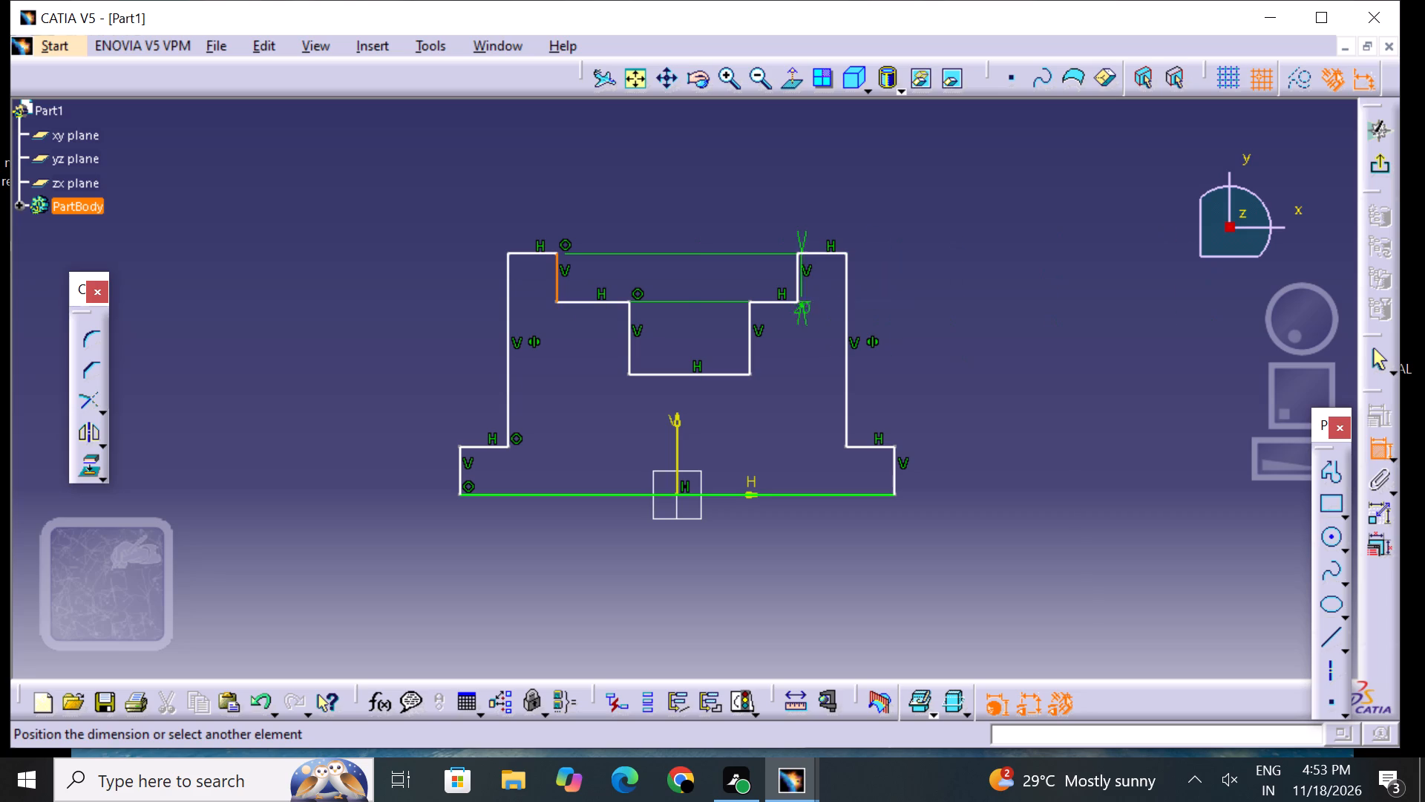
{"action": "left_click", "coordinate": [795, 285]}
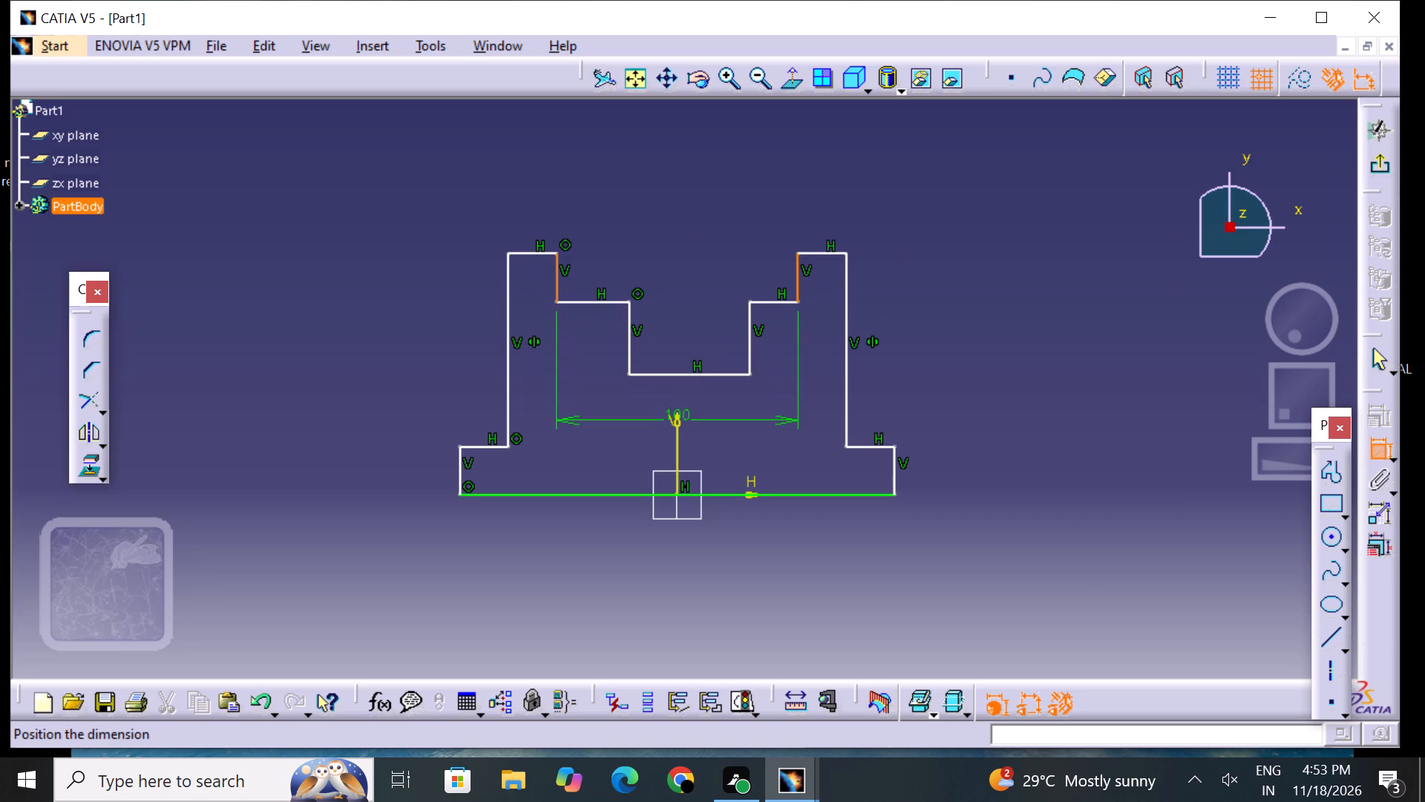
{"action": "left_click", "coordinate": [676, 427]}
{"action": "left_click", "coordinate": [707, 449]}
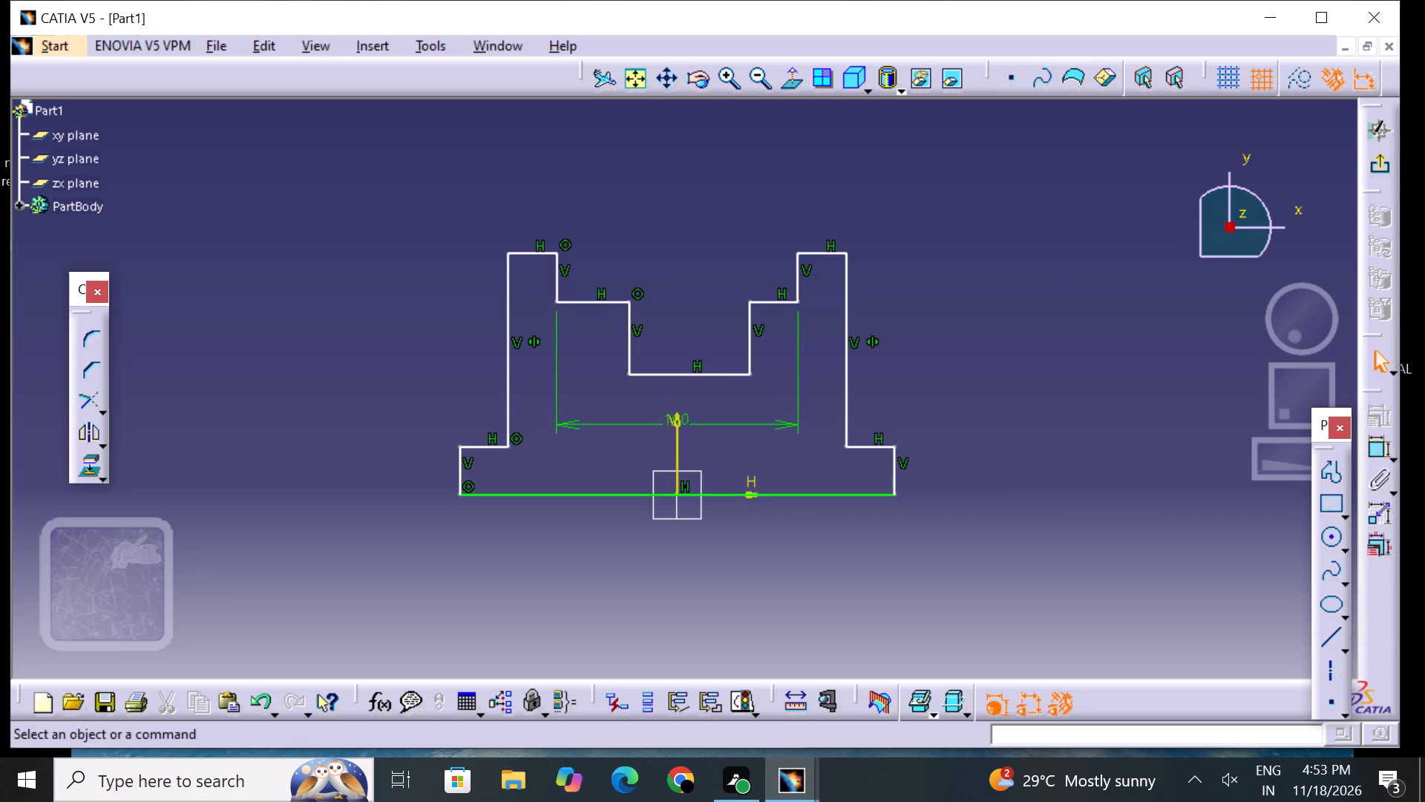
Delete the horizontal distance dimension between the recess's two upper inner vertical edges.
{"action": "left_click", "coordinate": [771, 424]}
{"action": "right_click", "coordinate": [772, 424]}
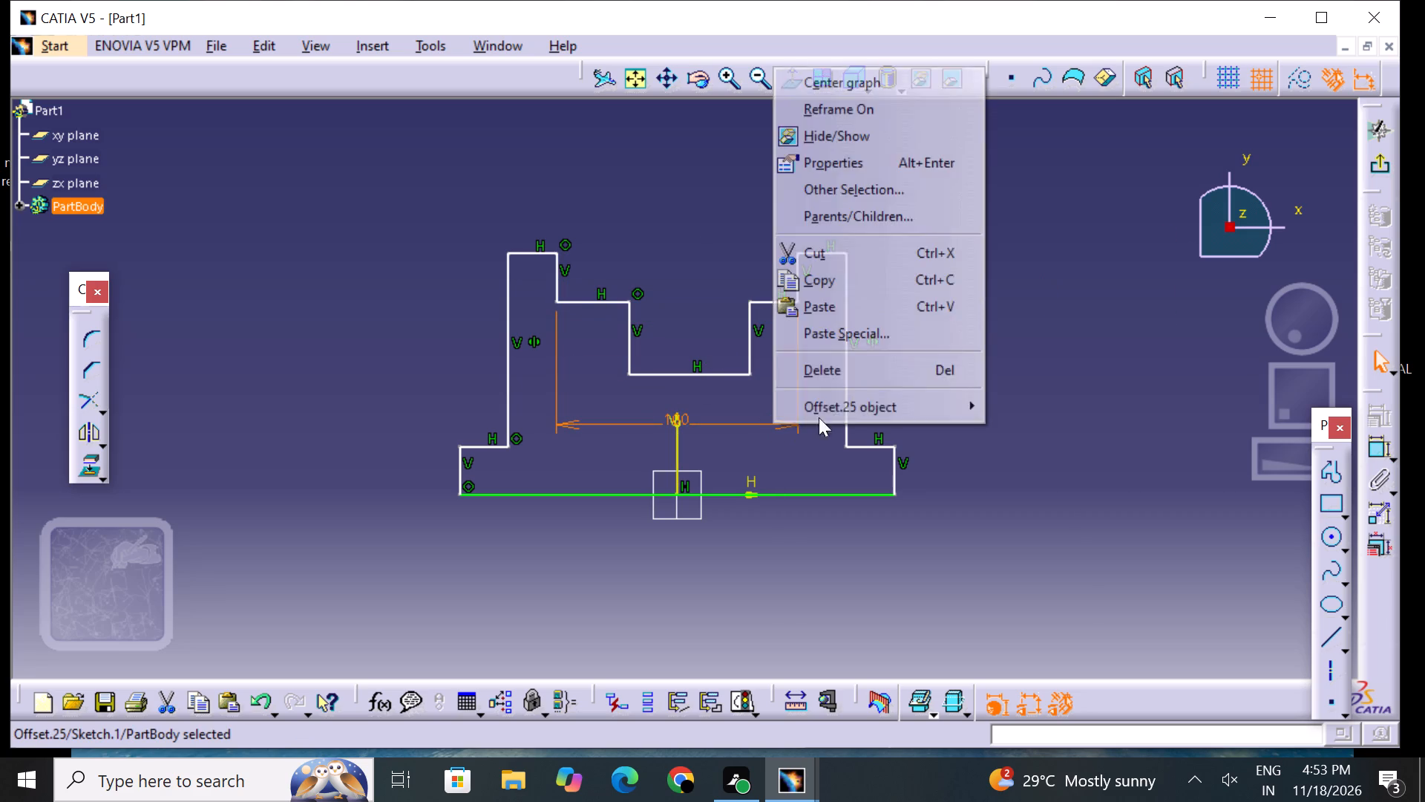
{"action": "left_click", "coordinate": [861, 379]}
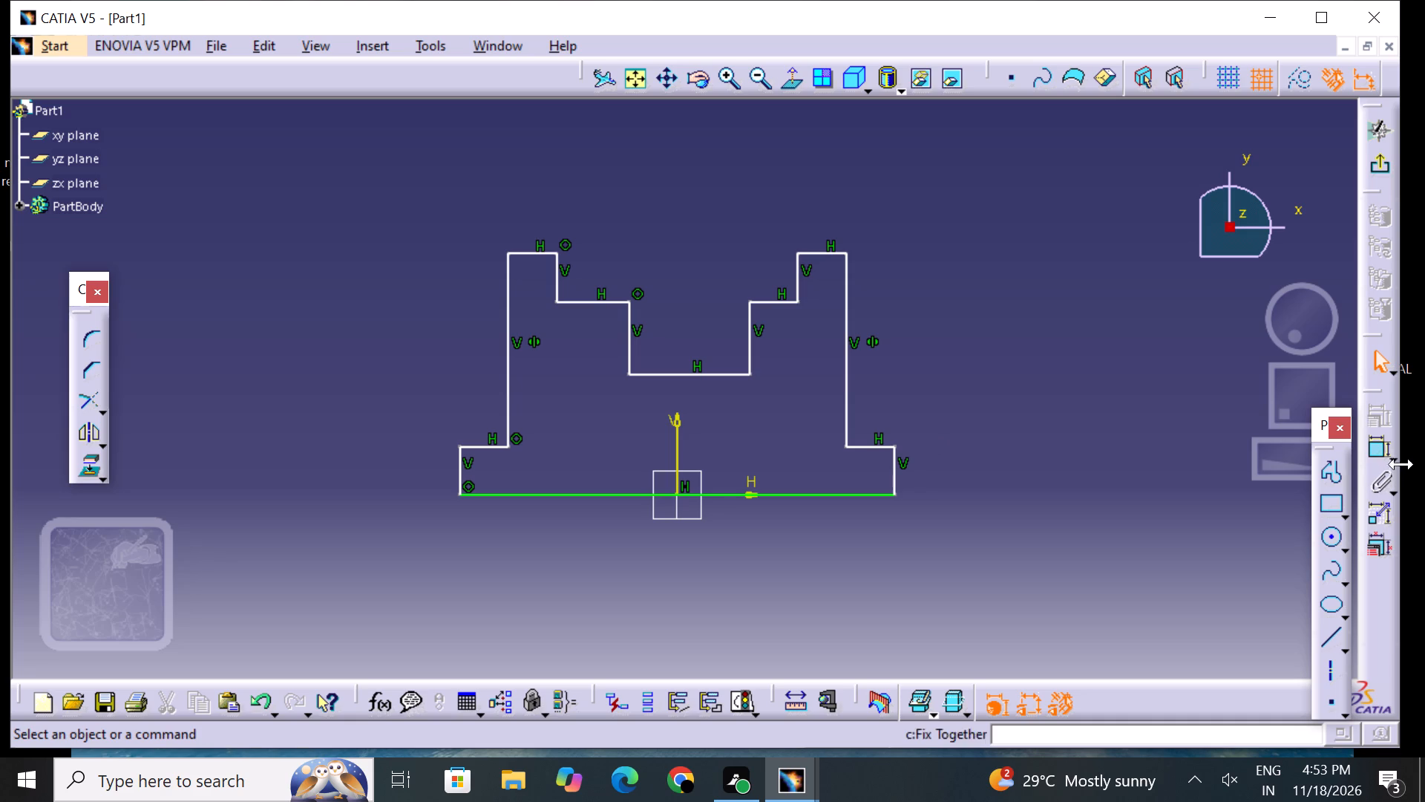
Start a dimensional constraint on the left vertical edge of the recess's deepest section.
{"action": "left_click", "coordinate": [1372, 450]}
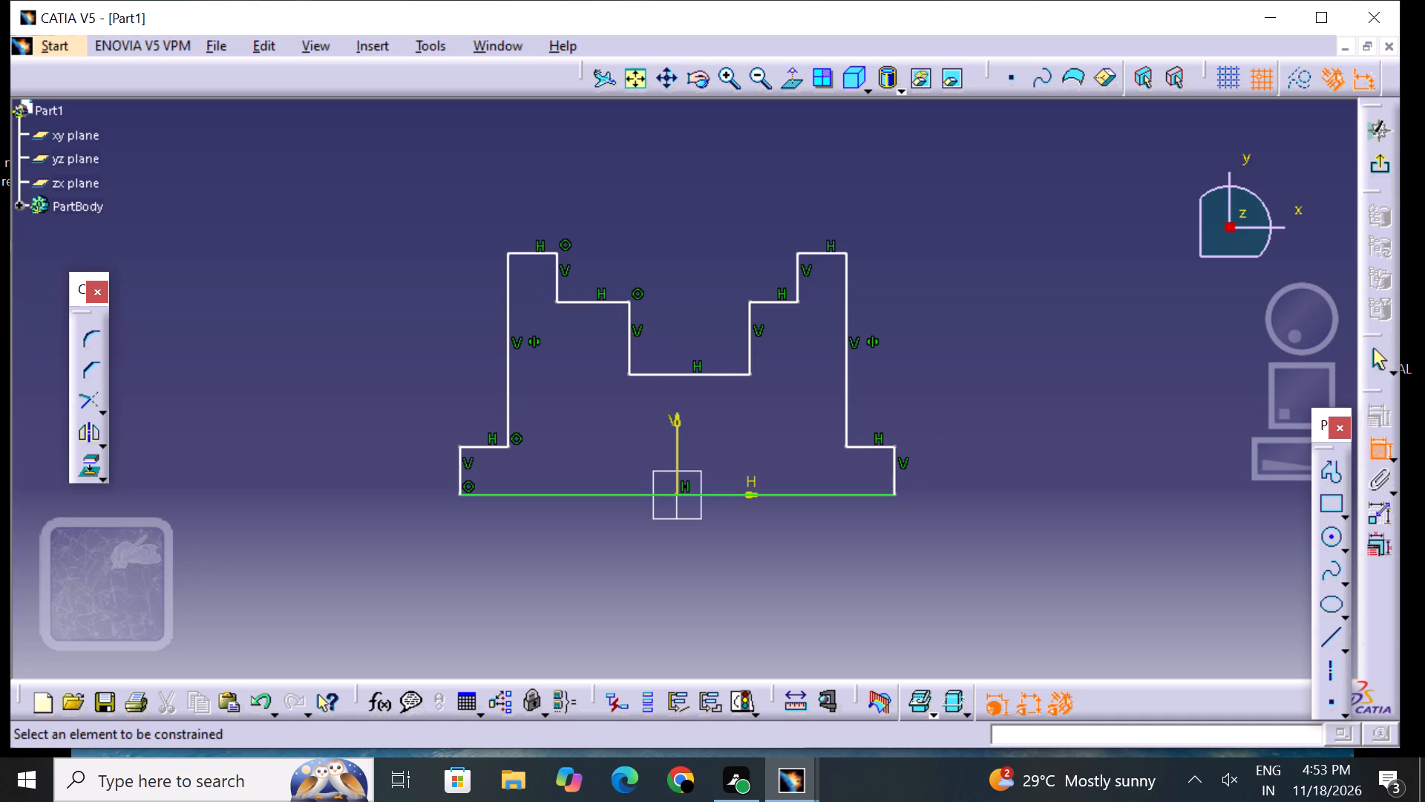
{"action": "left_click", "coordinate": [625, 339]}
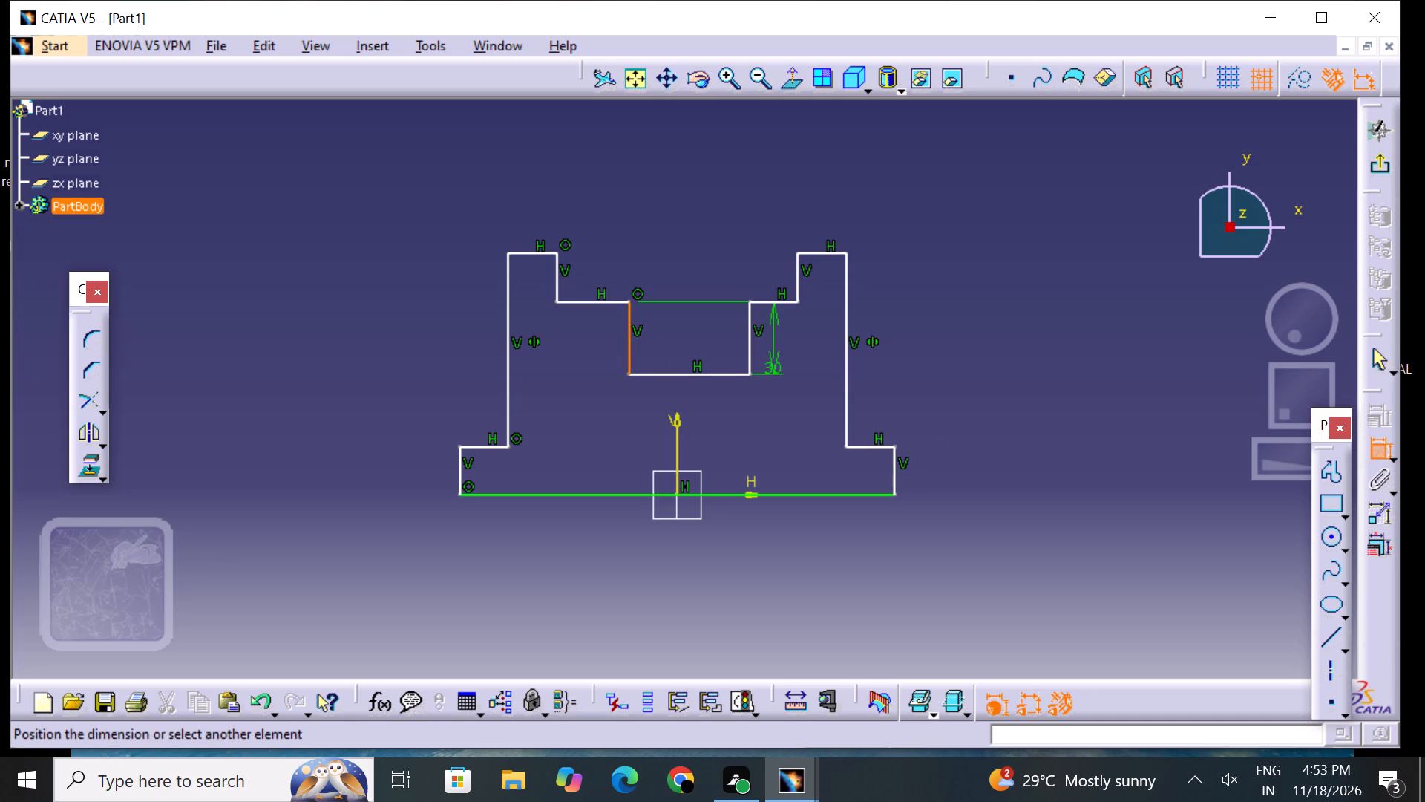
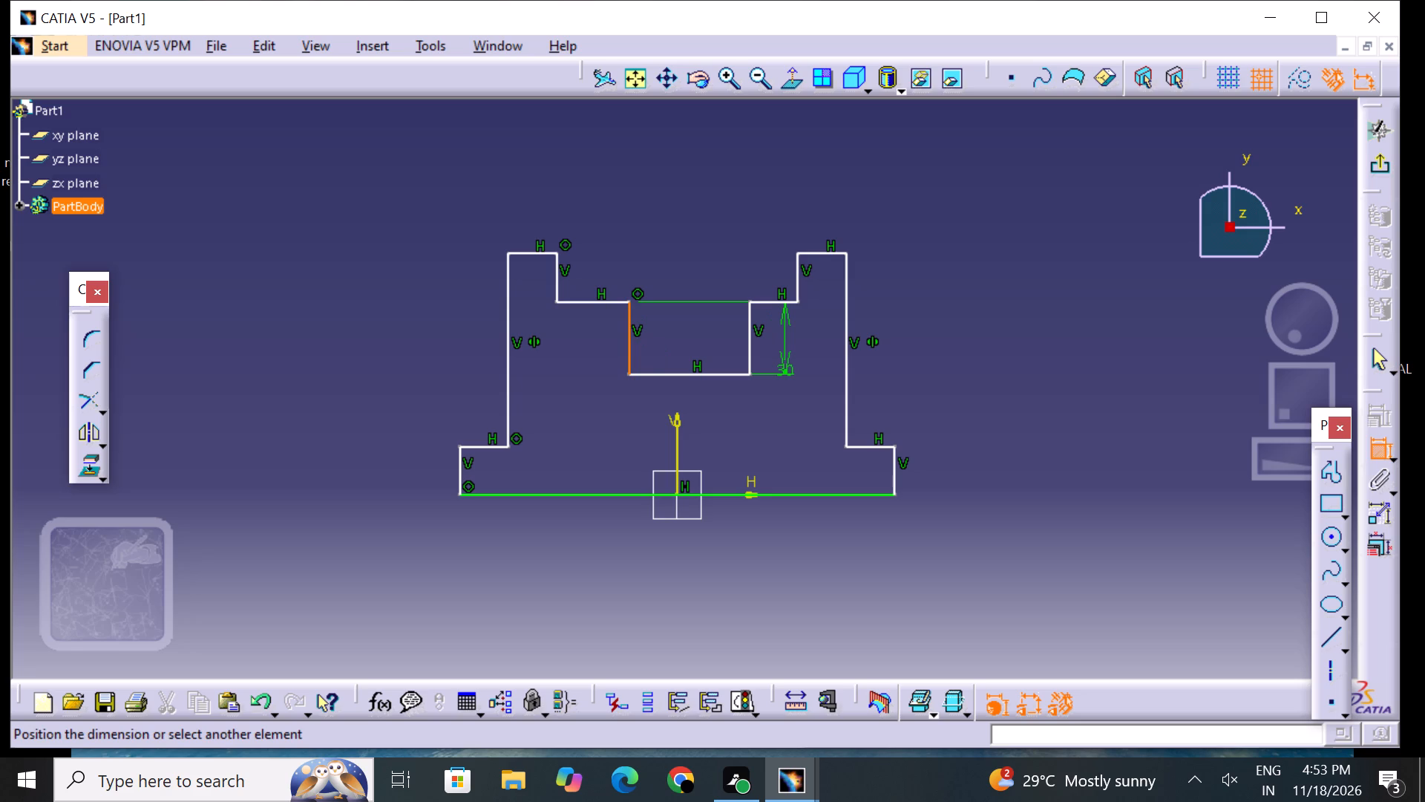
Constrain the two vertical edges of the recess's deepest section as symmetric about the sketch's vertical axis.
{"action": "left_click", "coordinate": [750, 337]}
{"action": "right_click", "coordinate": [697, 374]}
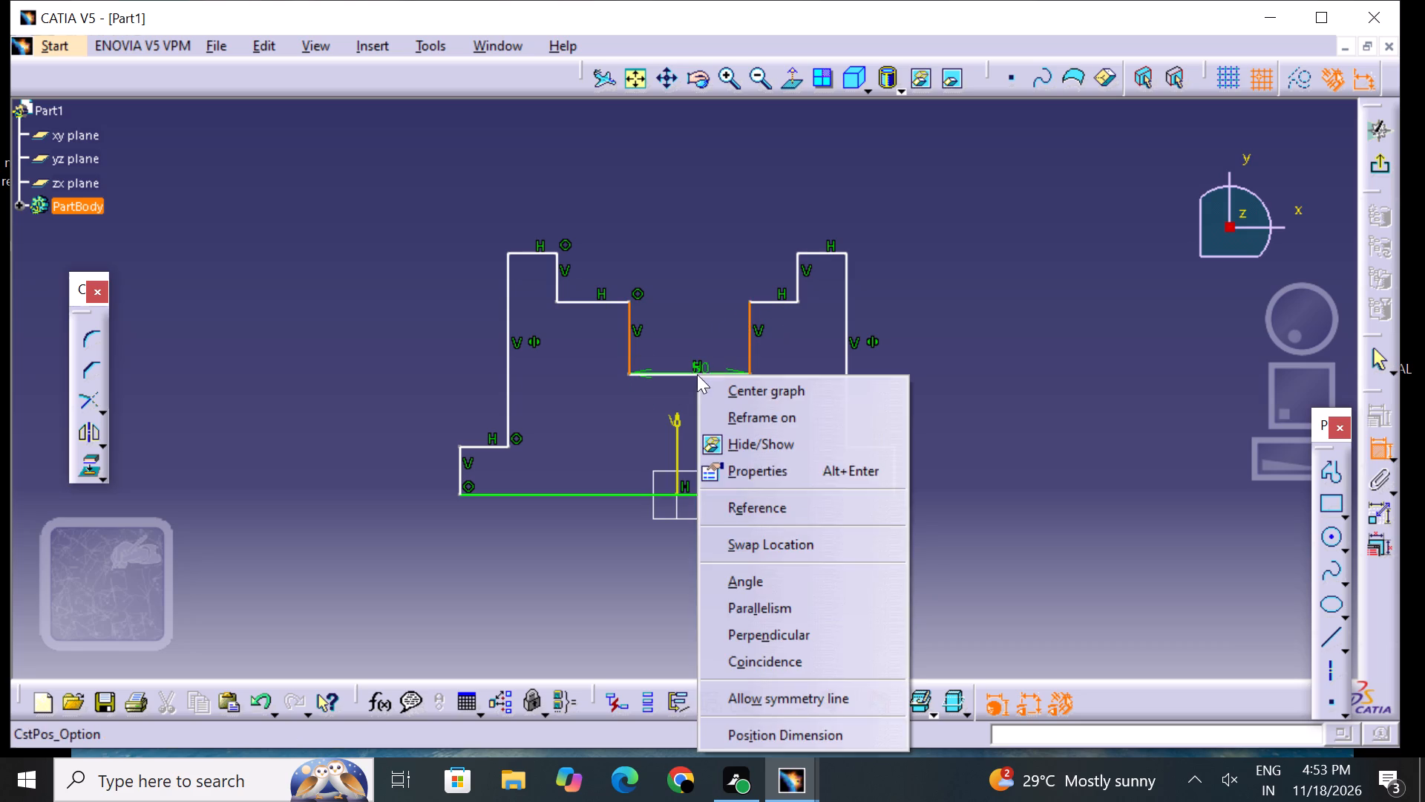
{"action": "left_click", "coordinate": [799, 702]}
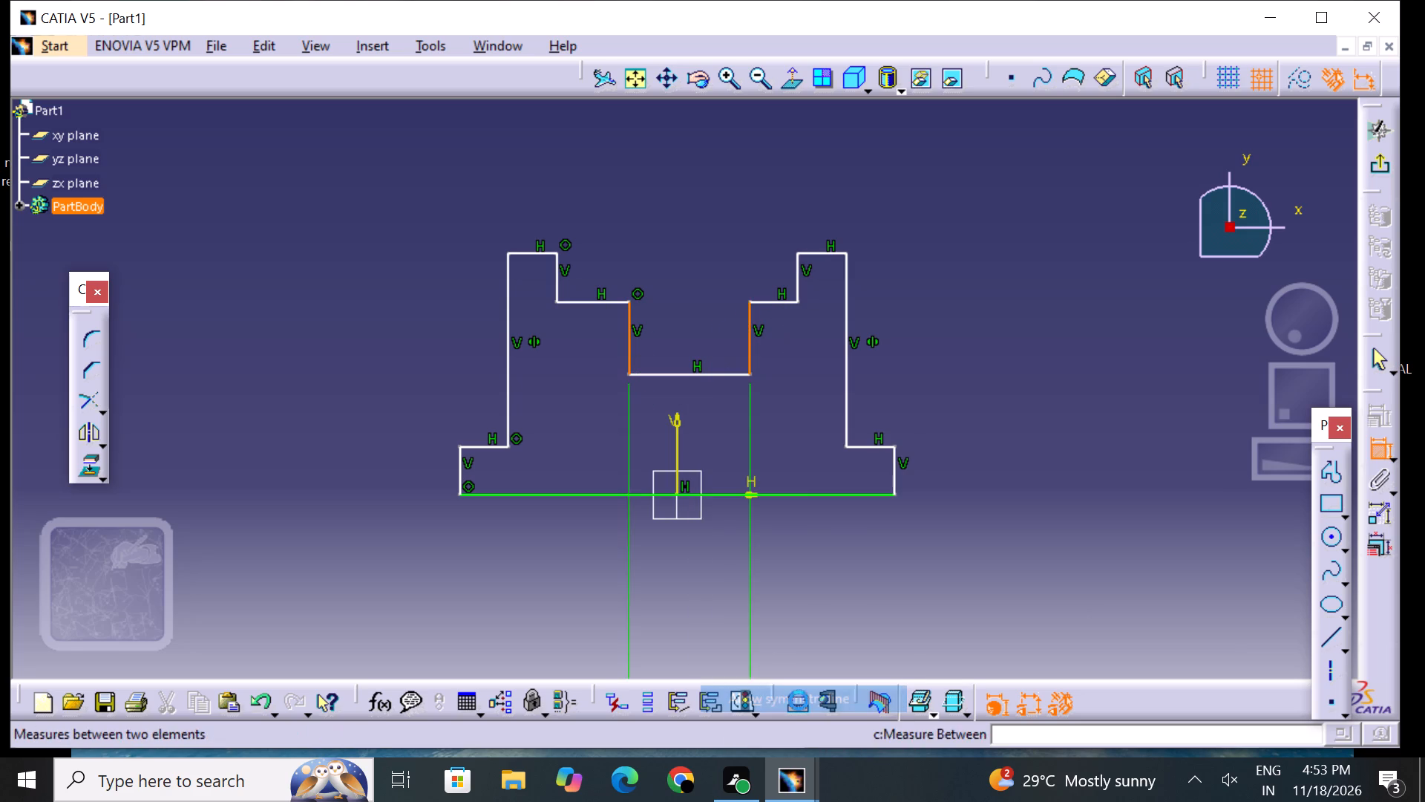
{"action": "left_click", "coordinate": [676, 429]}
{"action": "left_click", "coordinate": [743, 421]}
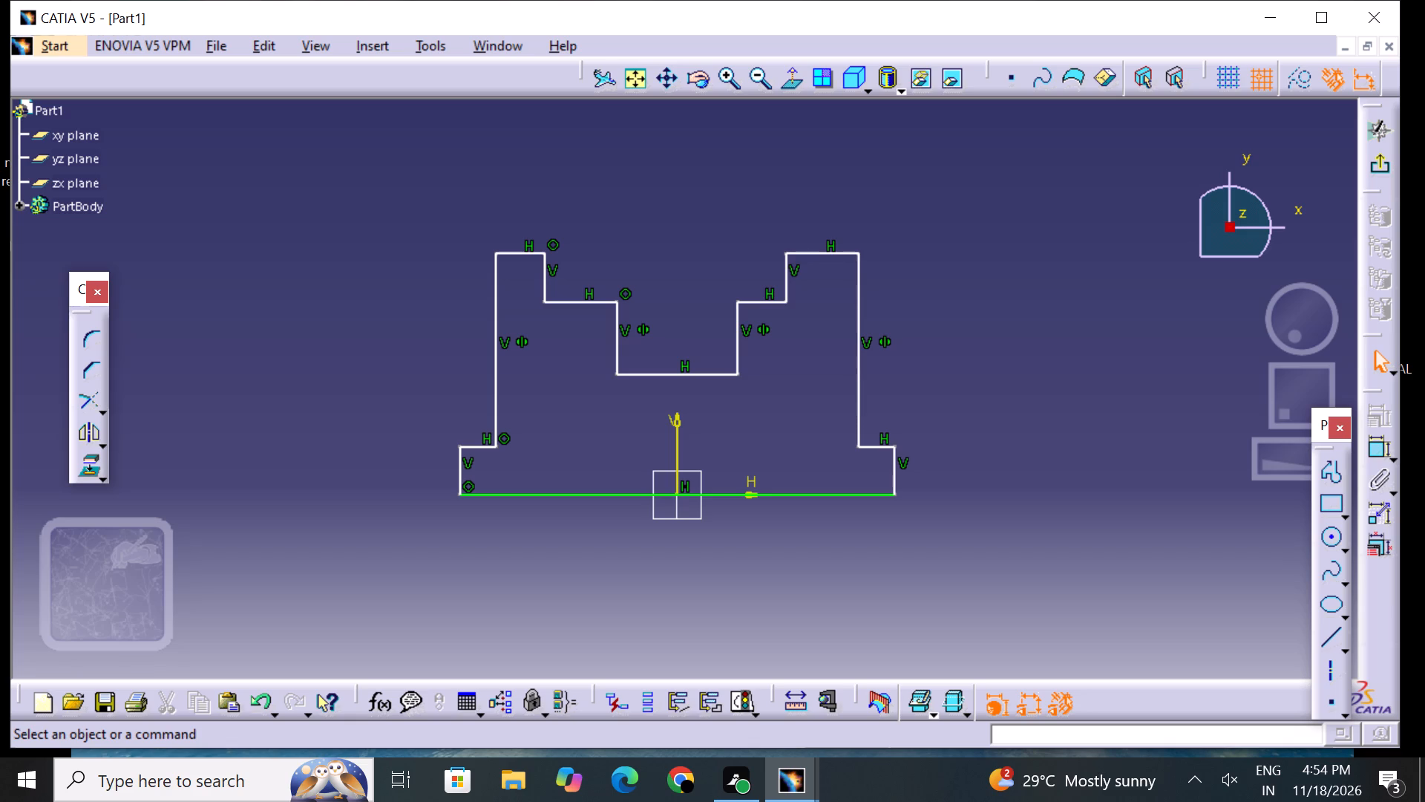
Dimension the bottom edge's length and the horizontal distance between the two tall outer vertical edges, placing both dimensions below the profile.
{"action": "left_click", "coordinate": [1377, 453]}
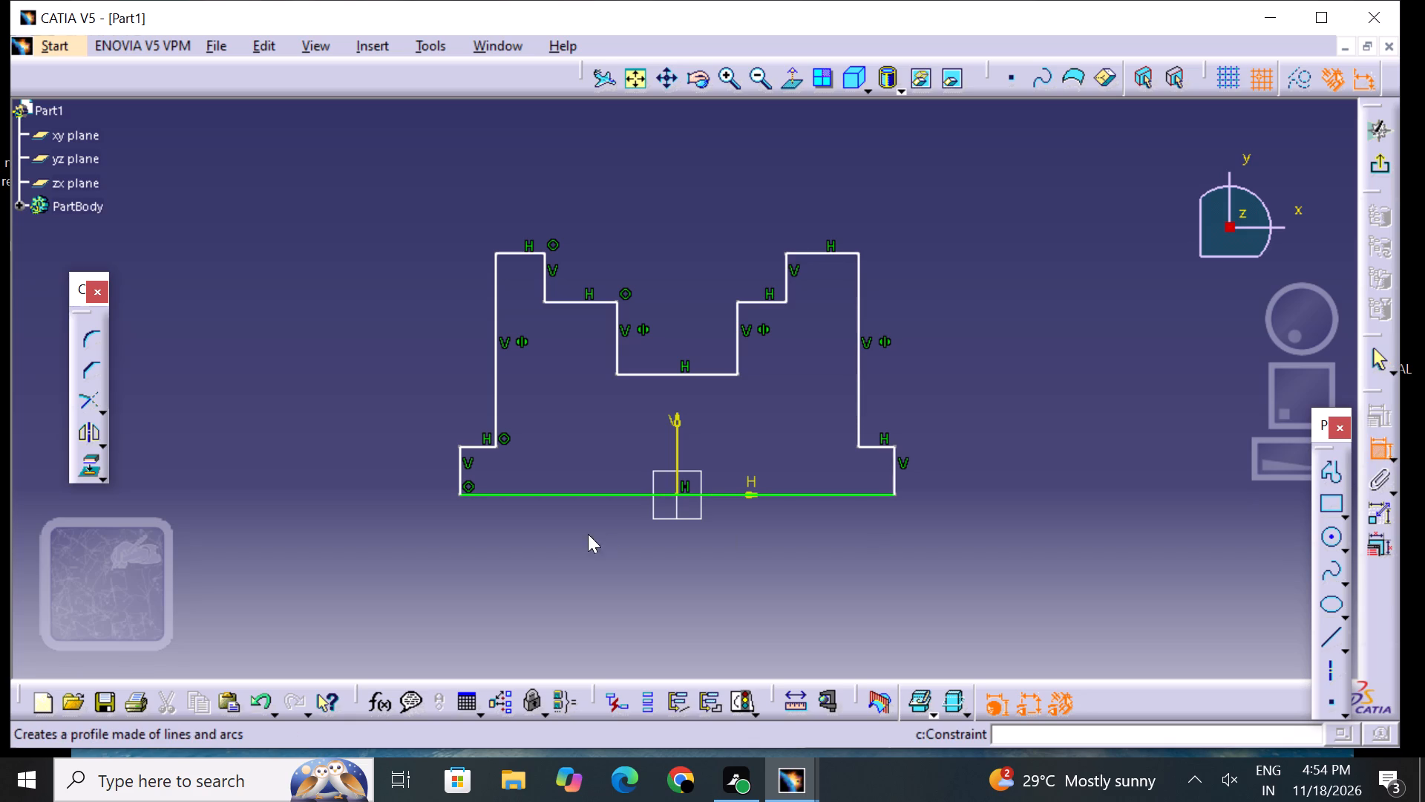
{"action": "left_click", "coordinate": [791, 490]}
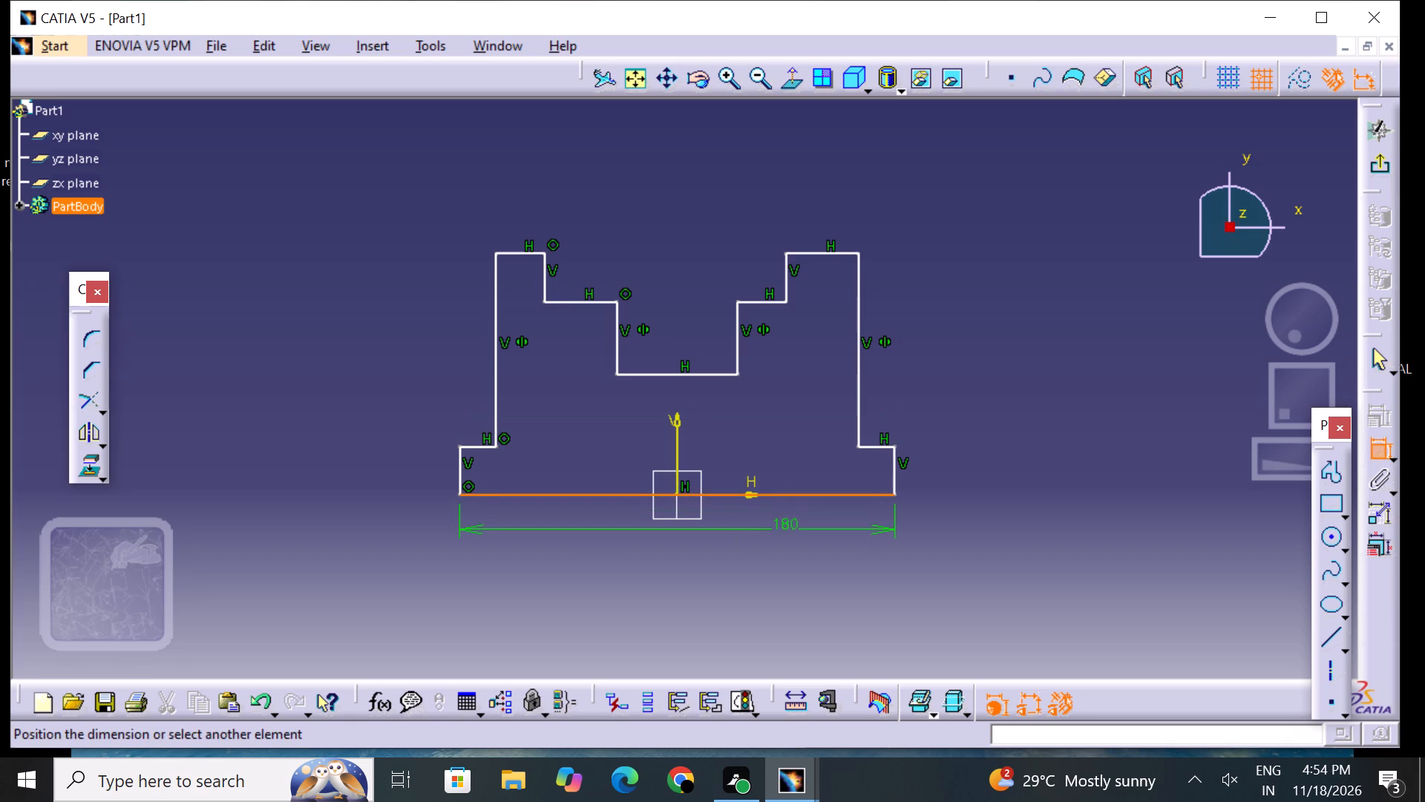
{"action": "left_click", "coordinate": [785, 529]}
{"action": "left_click", "coordinate": [1377, 452]}
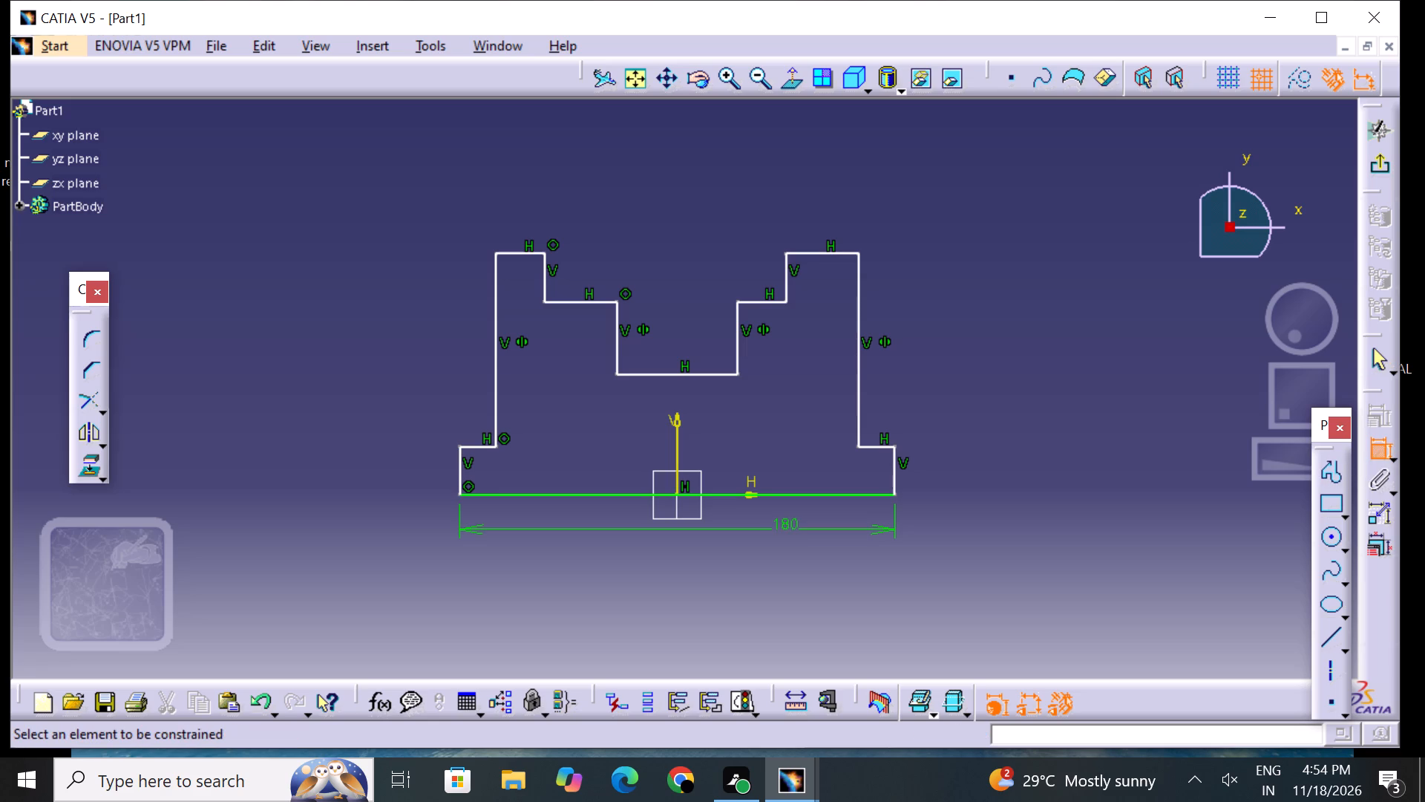
{"action": "left_click", "coordinate": [499, 415]}
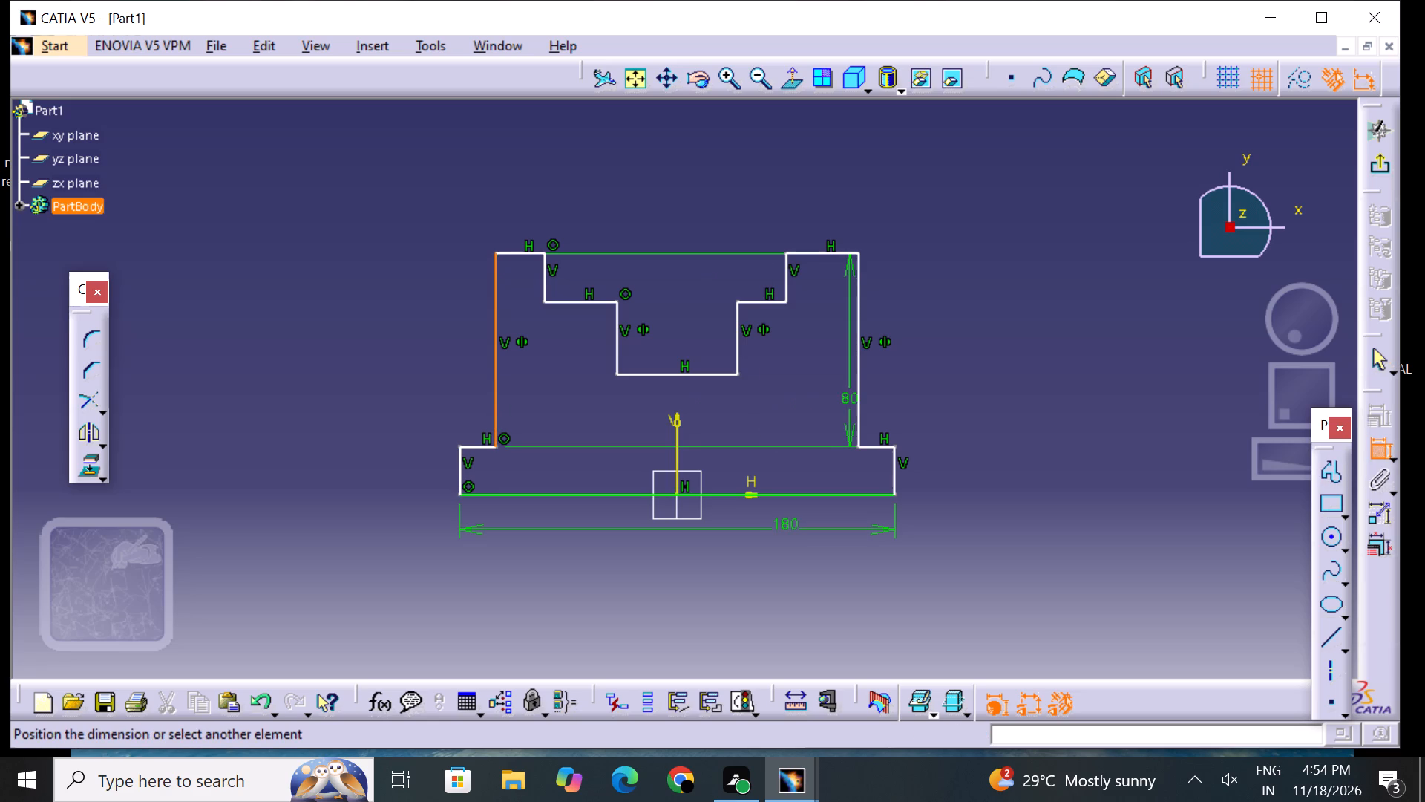
{"action": "left_click", "coordinate": [856, 400]}
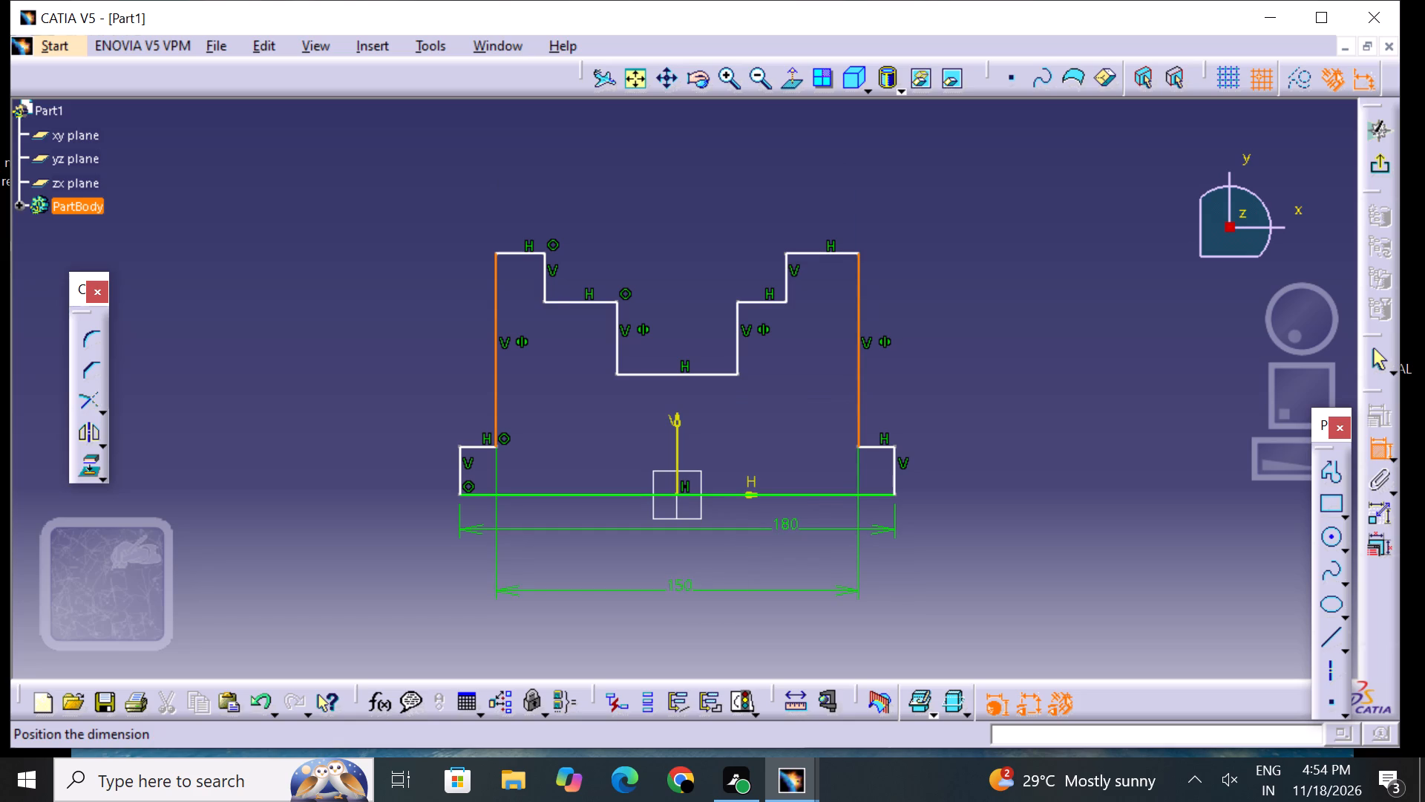
{"action": "left_click", "coordinate": [666, 552]}
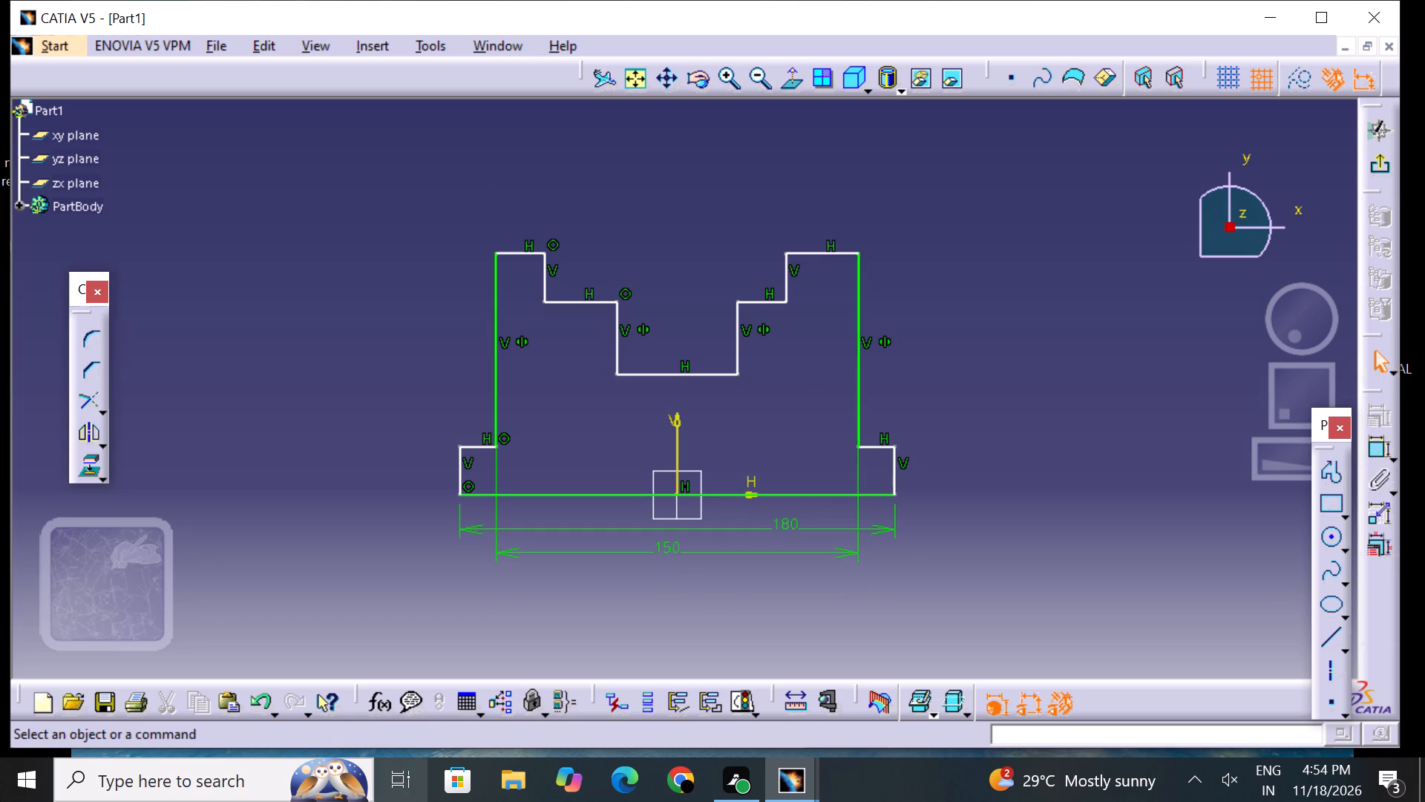
Dimension the heights of the right tall outer edge and the right base flange edge, placing both dimensions outside the profile.
{"action": "left_click", "coordinate": [1380, 445]}
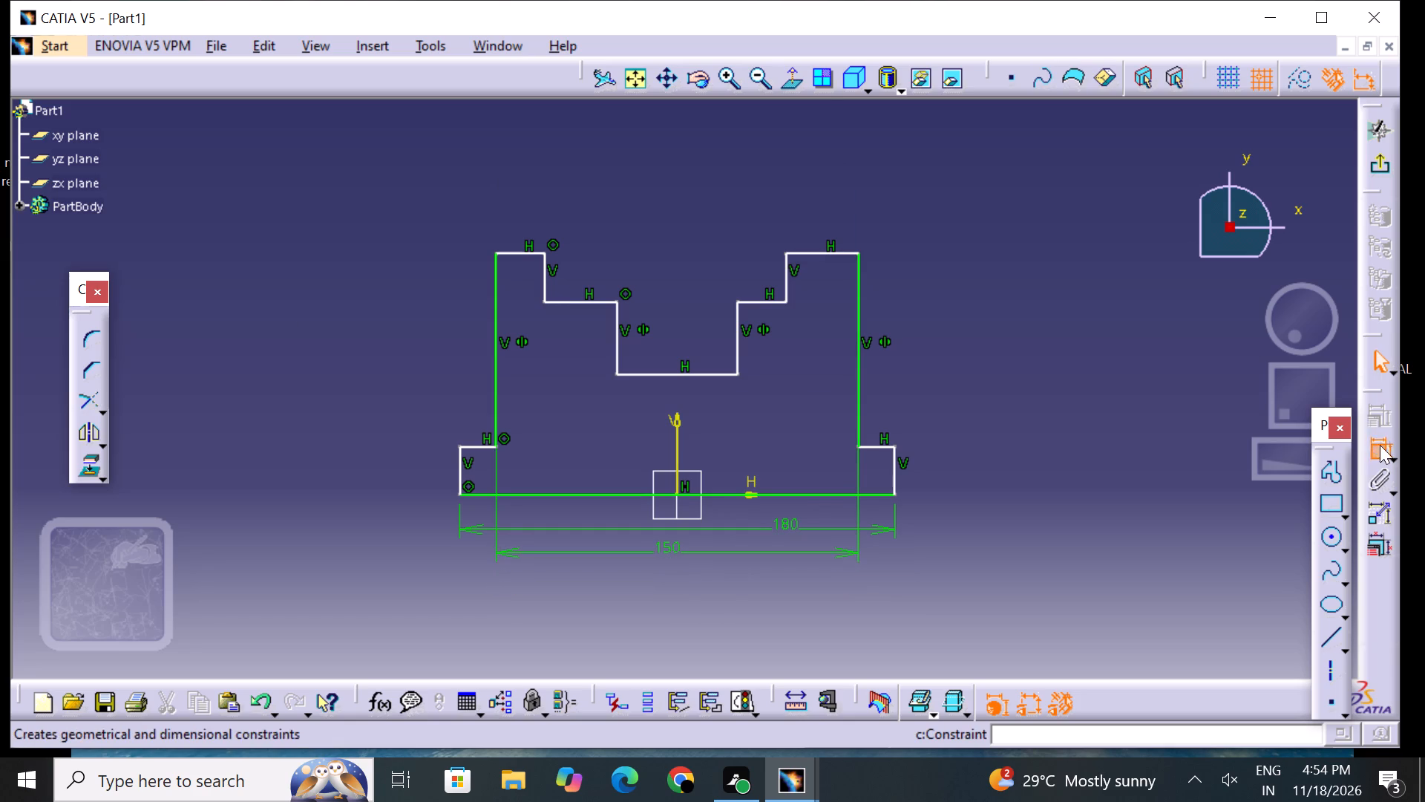
{"action": "left_click", "coordinate": [858, 400]}
{"action": "left_click", "coordinate": [947, 388]}
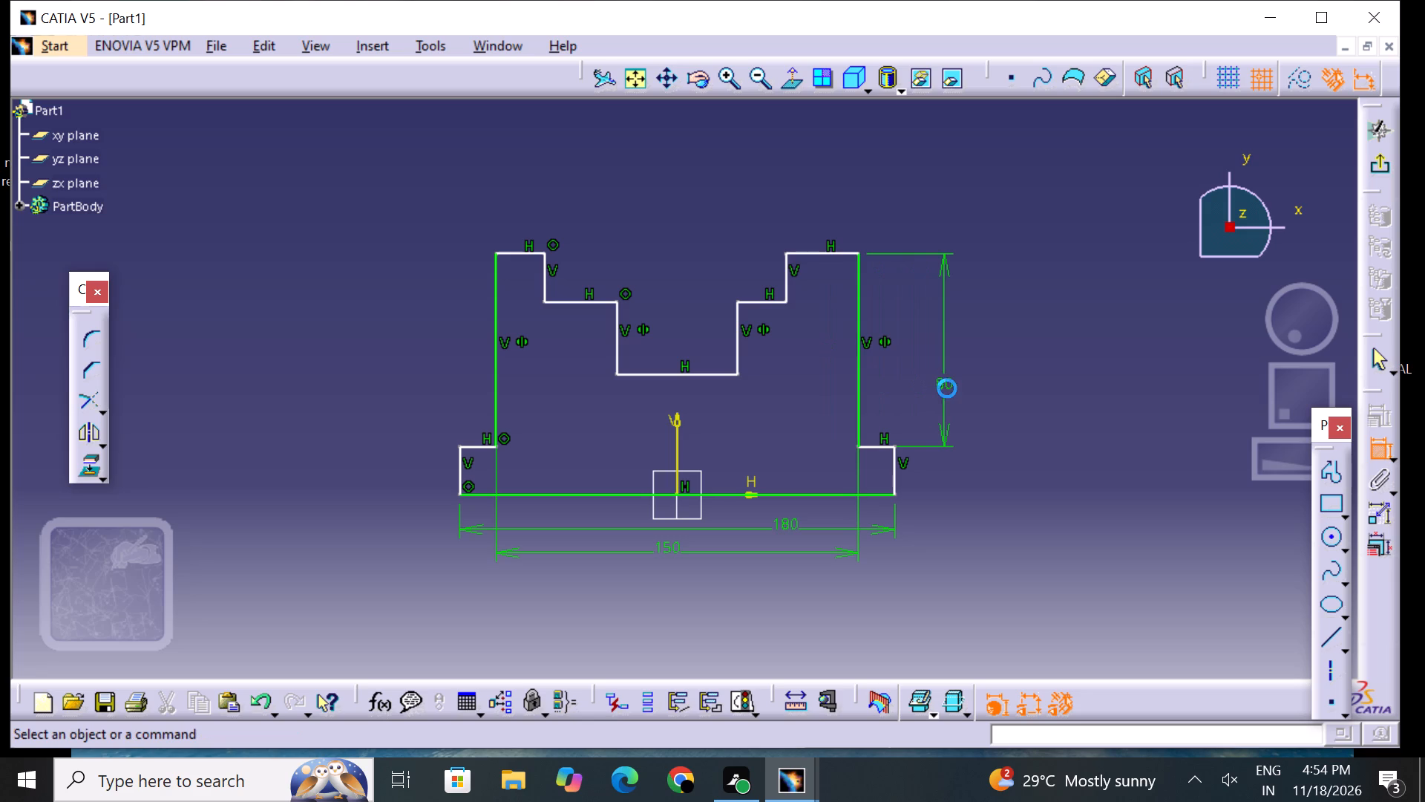
{"action": "left_click", "coordinate": [1011, 406]}
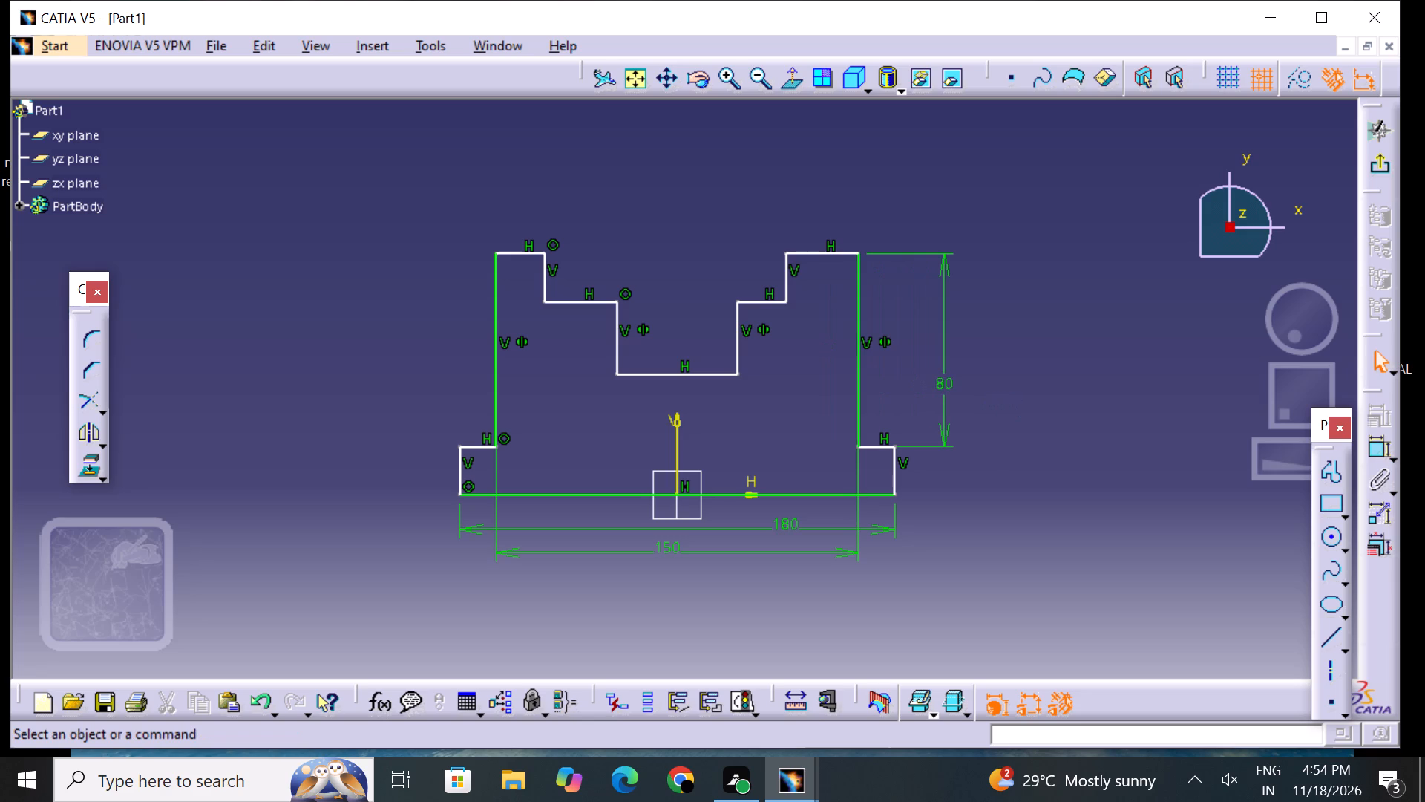
{"action": "left_click", "coordinate": [1383, 448]}
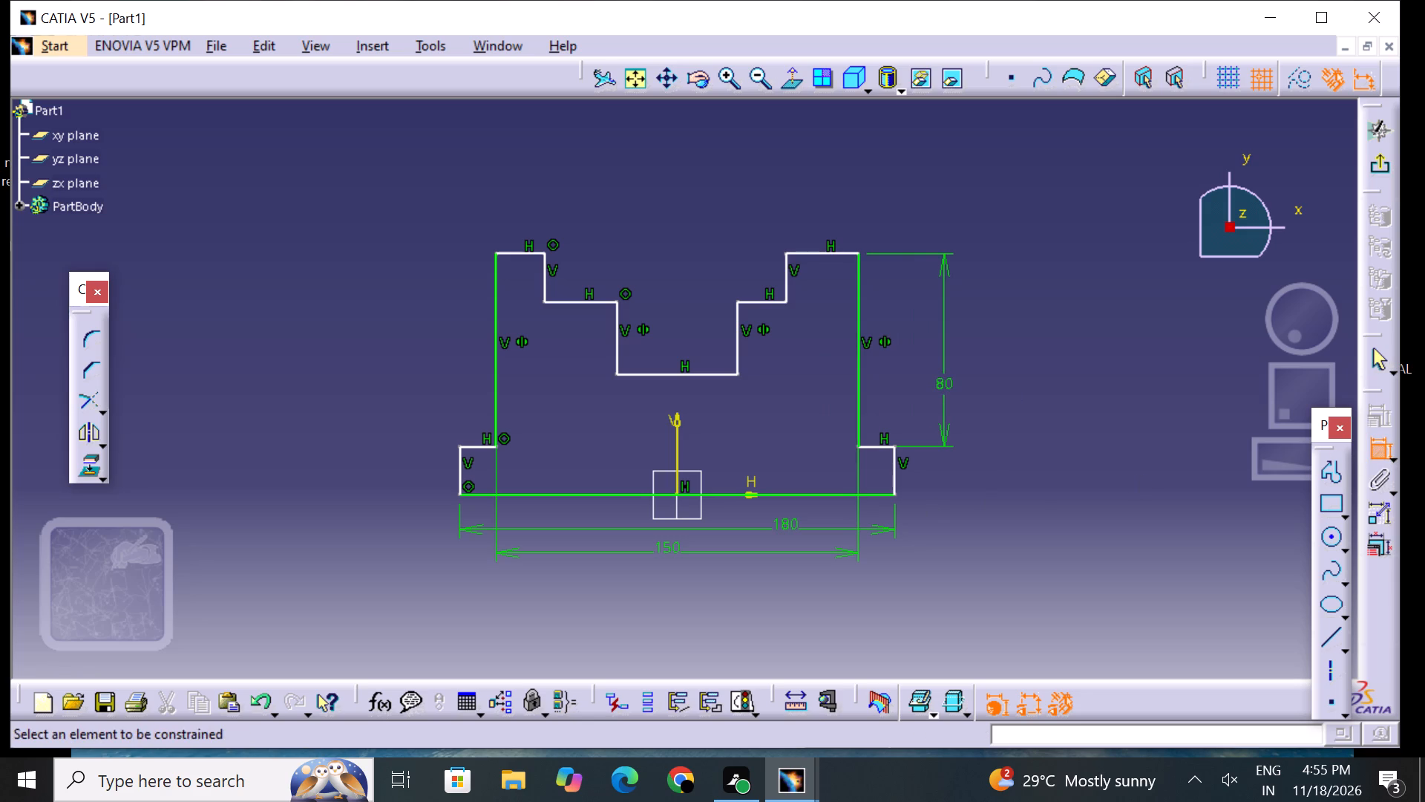
{"action": "left_click", "coordinate": [899, 472]}
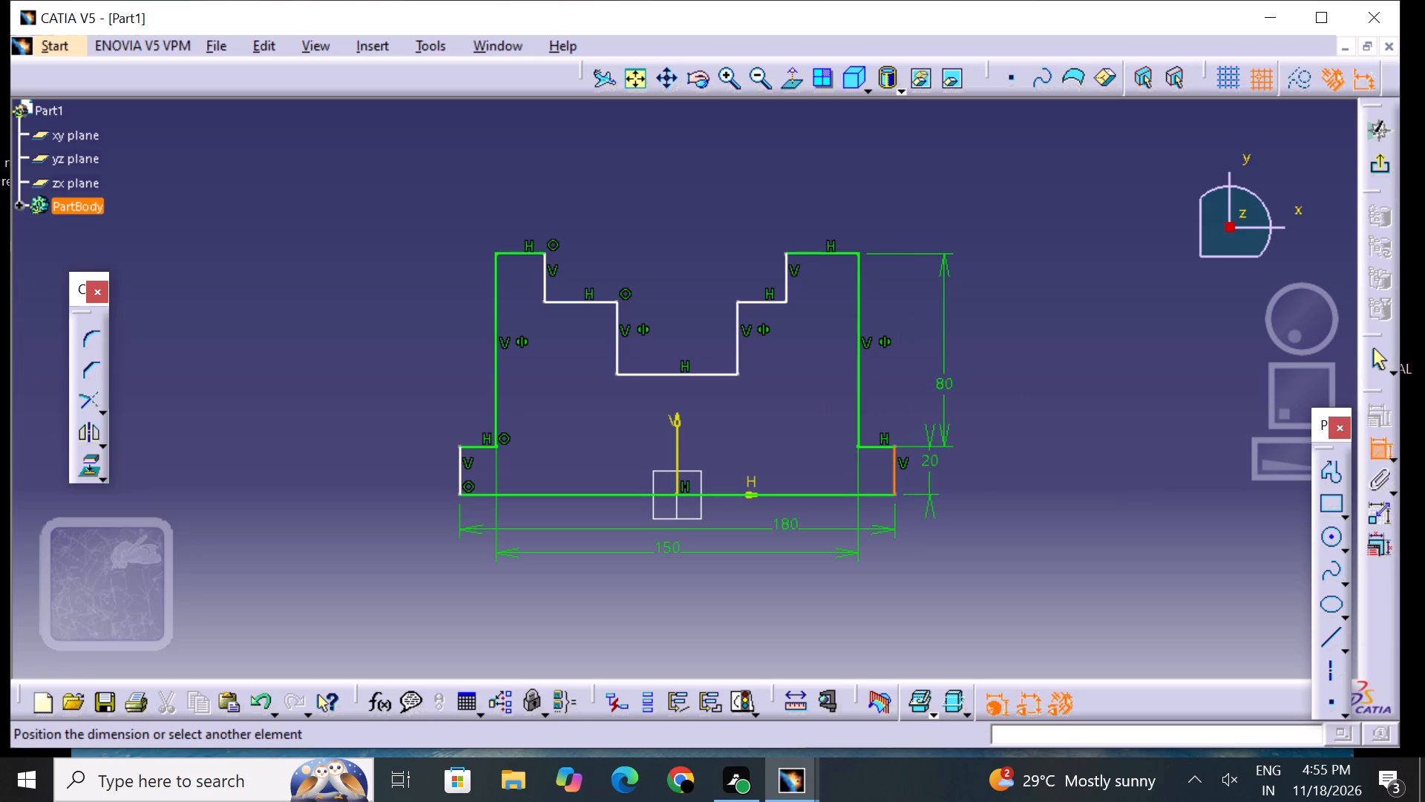
{"action": "left_click", "coordinate": [936, 474]}
{"action": "left_click", "coordinate": [1021, 486]}
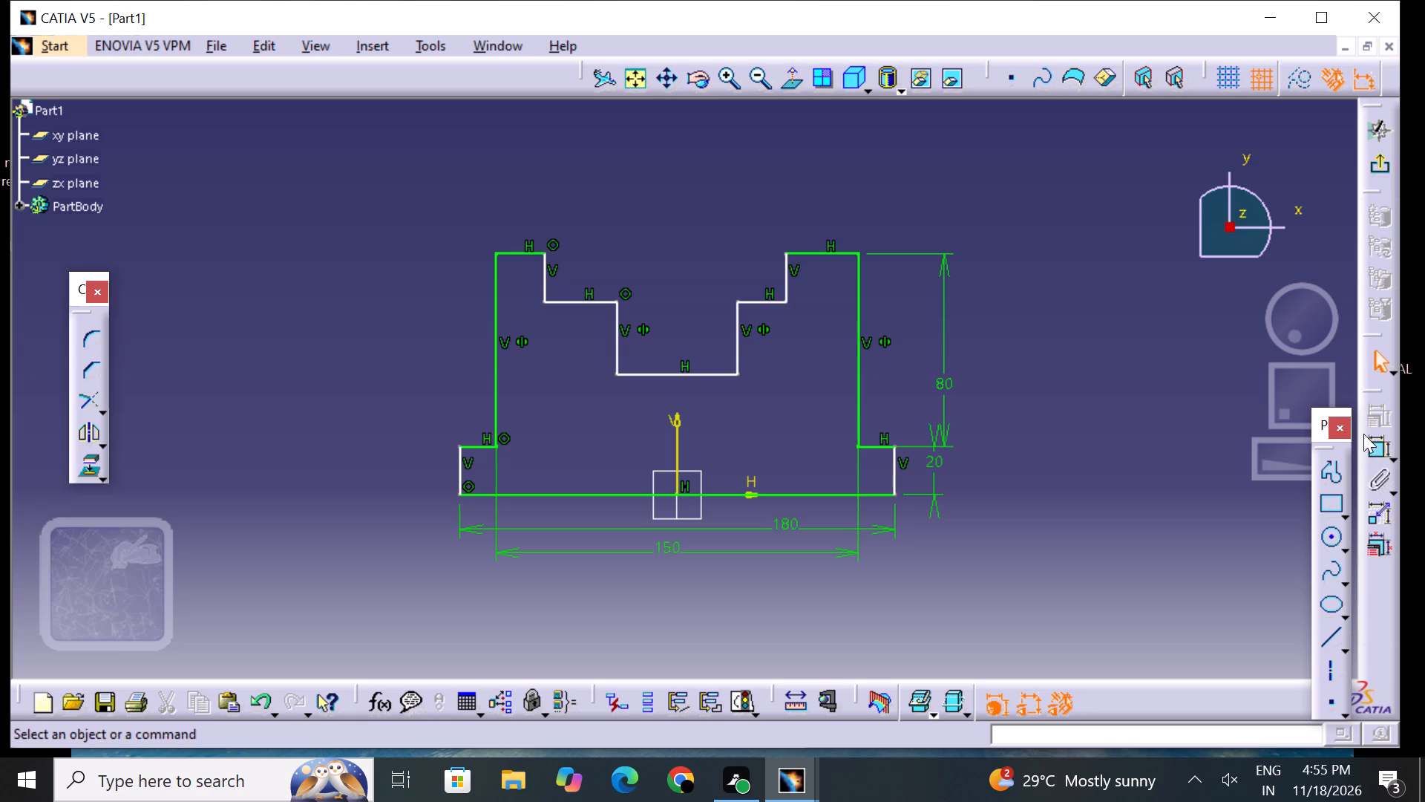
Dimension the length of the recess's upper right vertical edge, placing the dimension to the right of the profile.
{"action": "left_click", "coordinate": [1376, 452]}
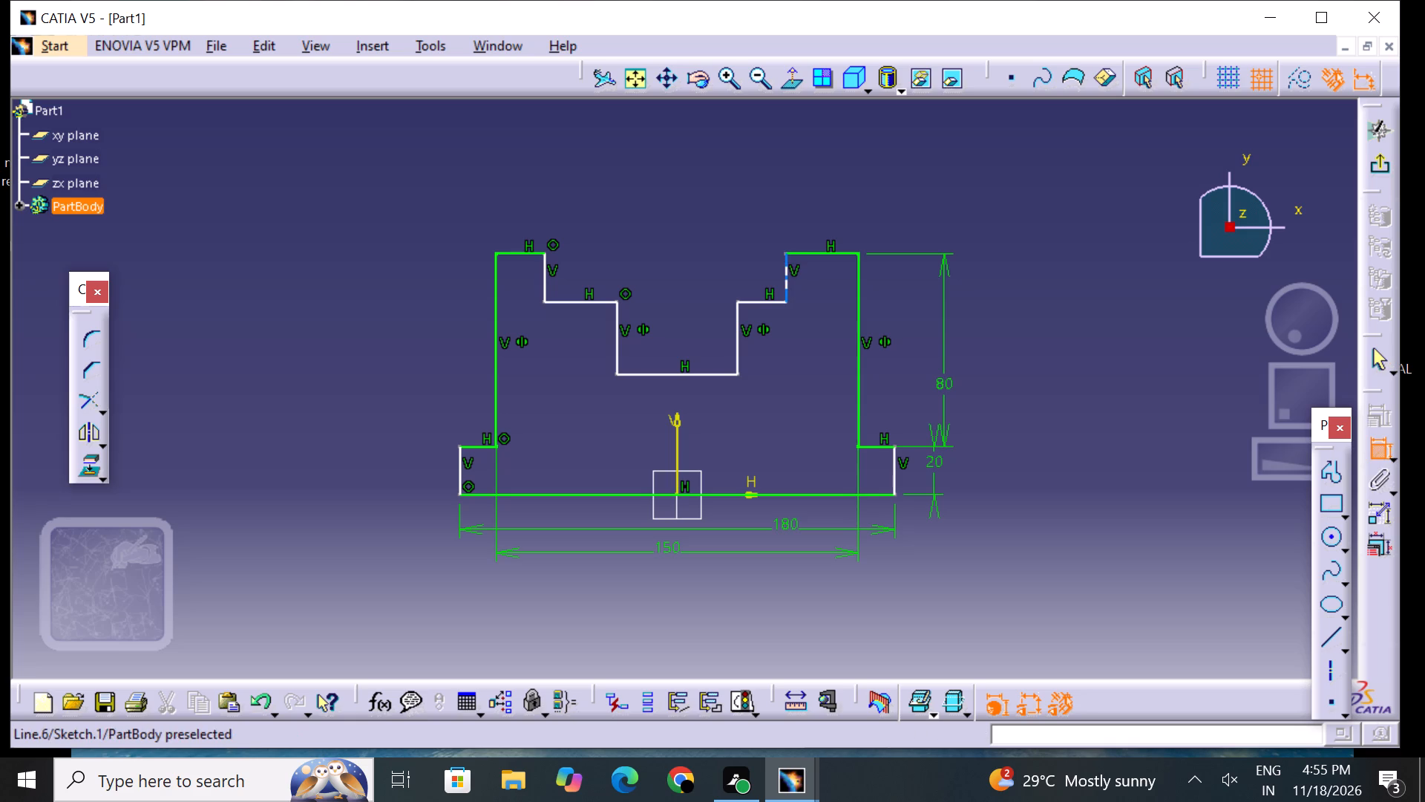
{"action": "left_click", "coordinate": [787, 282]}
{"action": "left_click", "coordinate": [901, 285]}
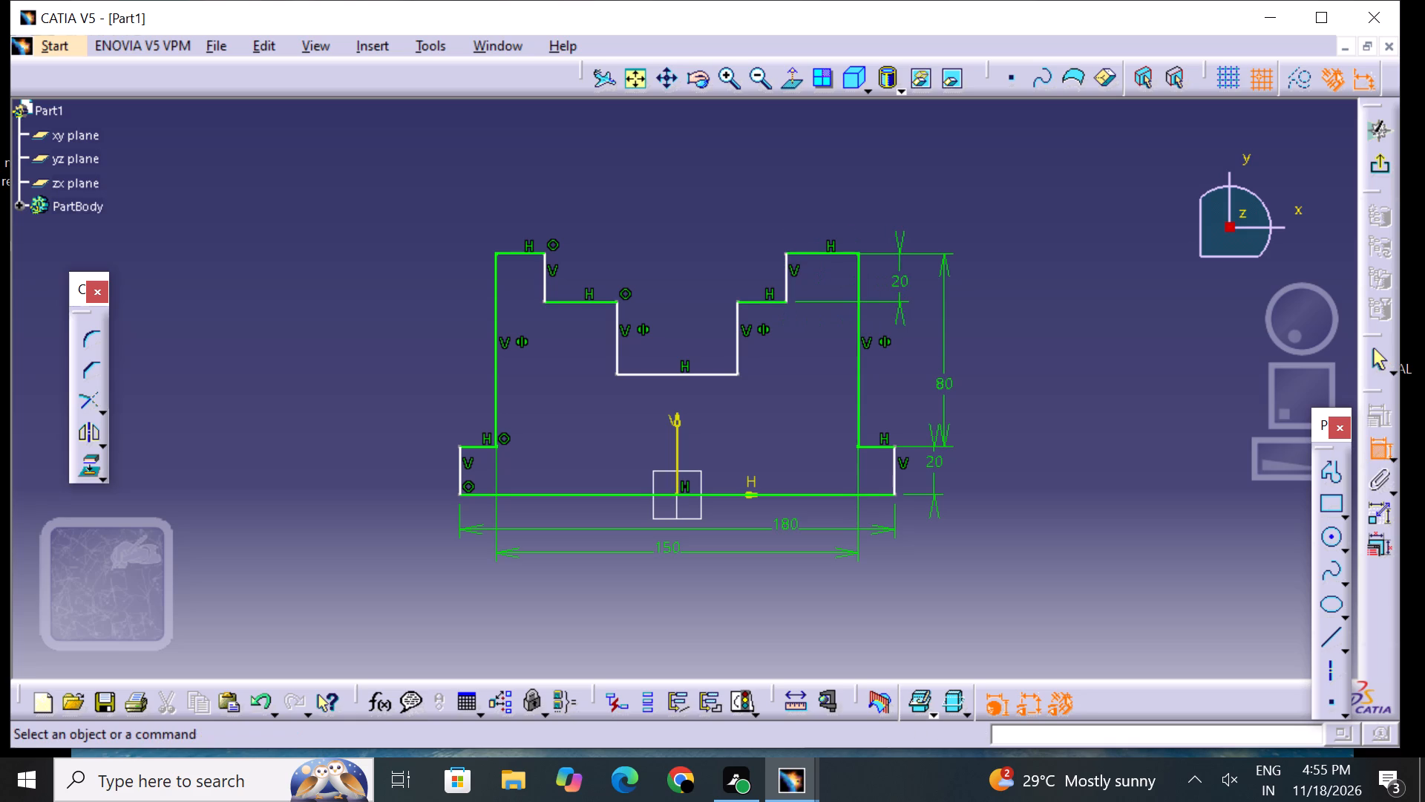
Dimension the right vertical edge of the recess's deepest section outside the profile, and the recess floor's width just below it.
{"action": "left_click", "coordinate": [1372, 444]}
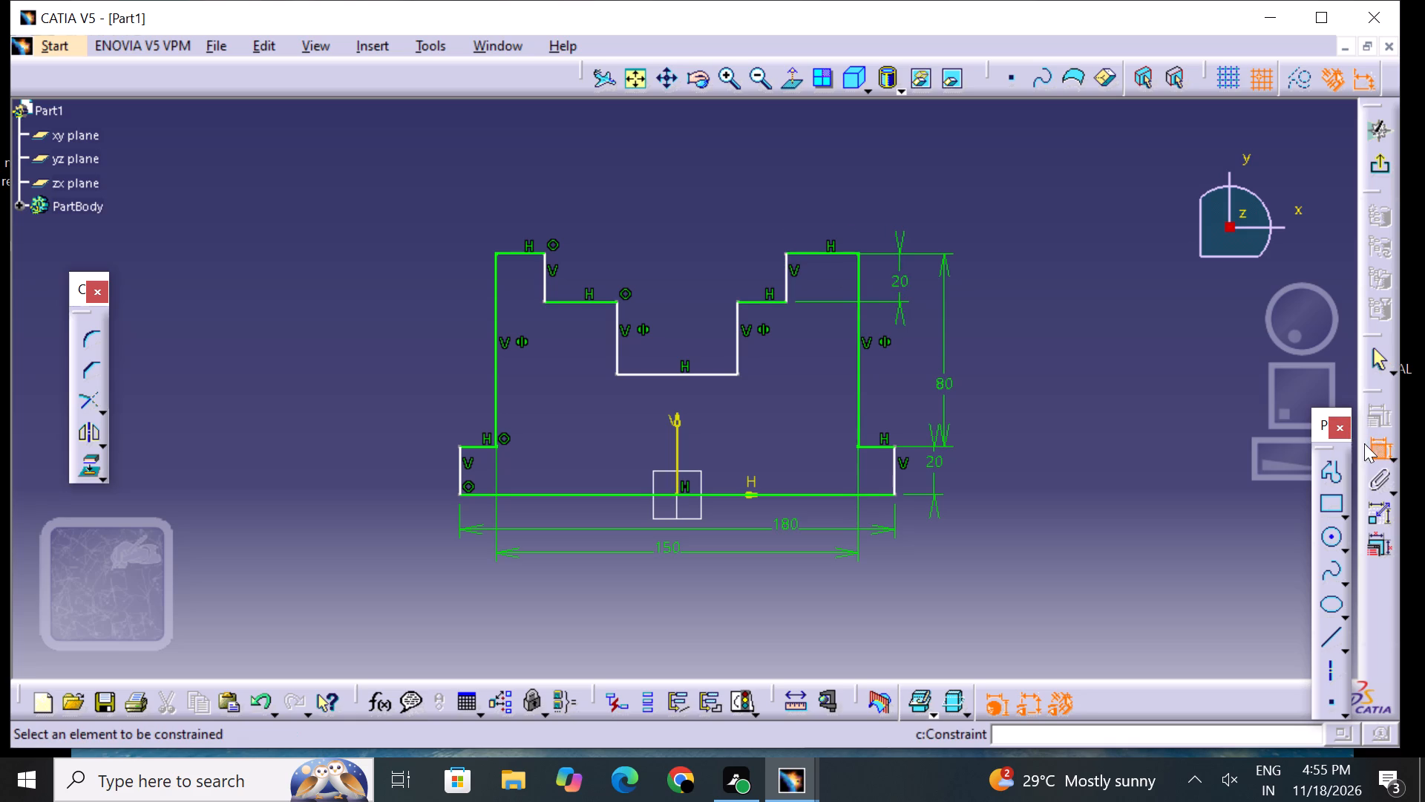
{"action": "left_click", "coordinate": [739, 355]}
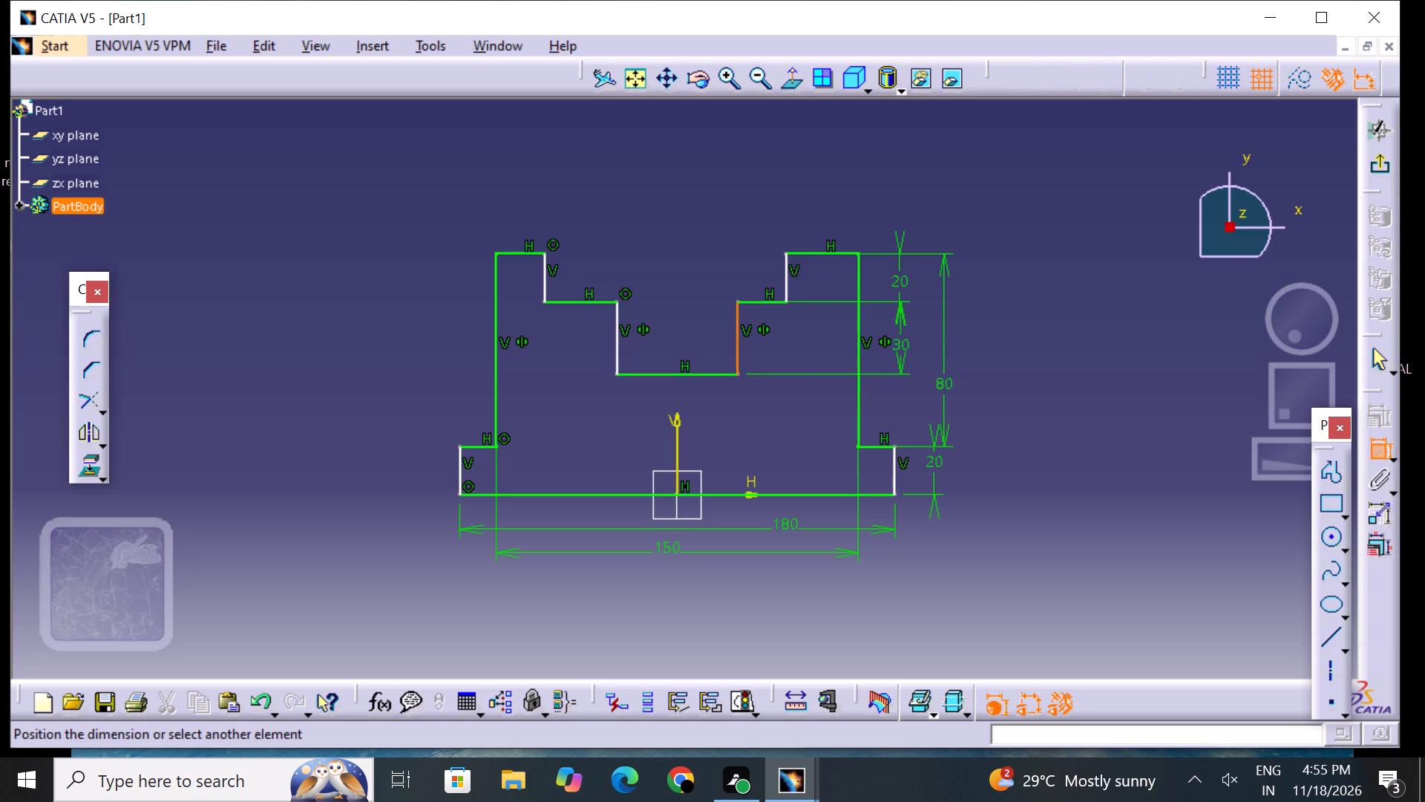
{"action": "left_click", "coordinate": [901, 342]}
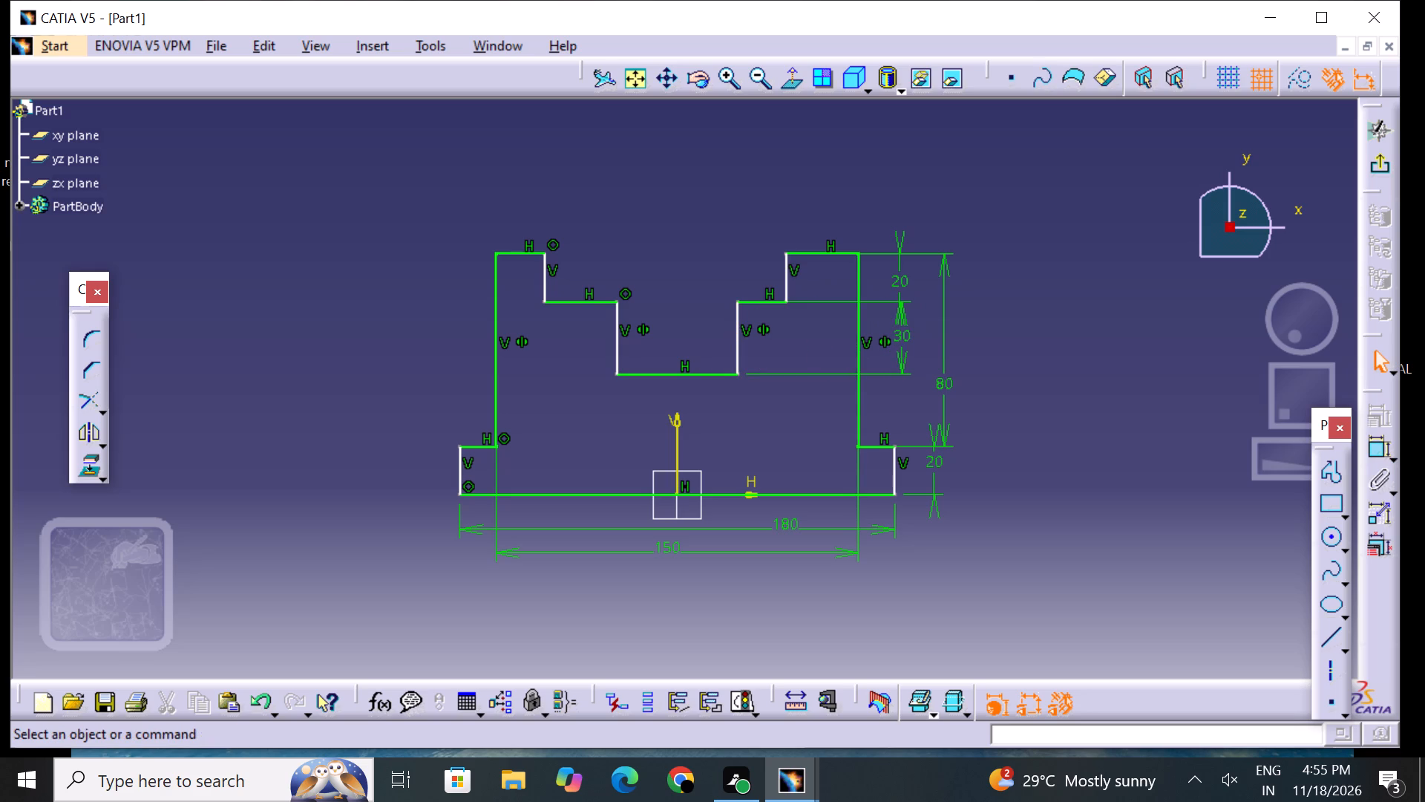
{"action": "left_click", "coordinate": [1384, 454]}
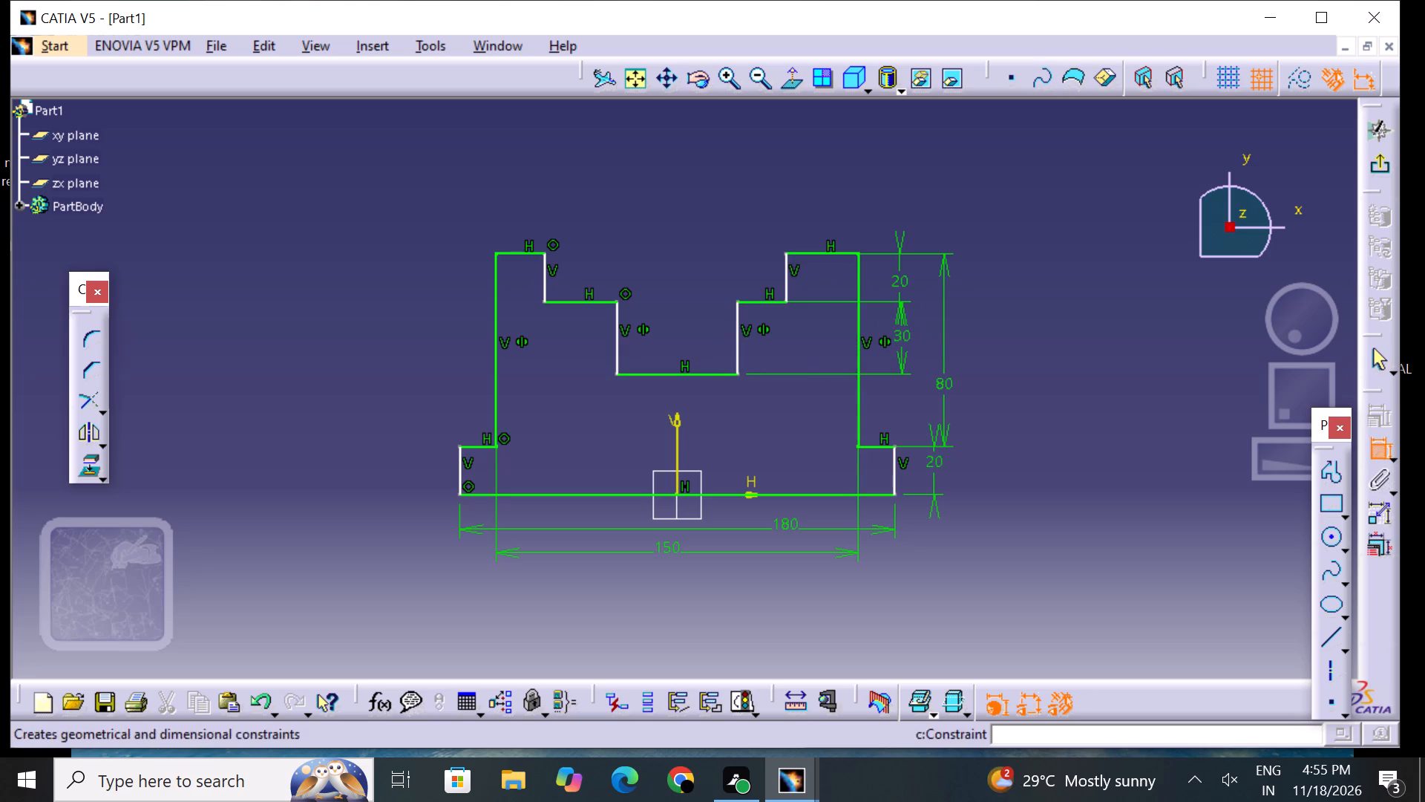
{"action": "left_click", "coordinate": [687, 374]}
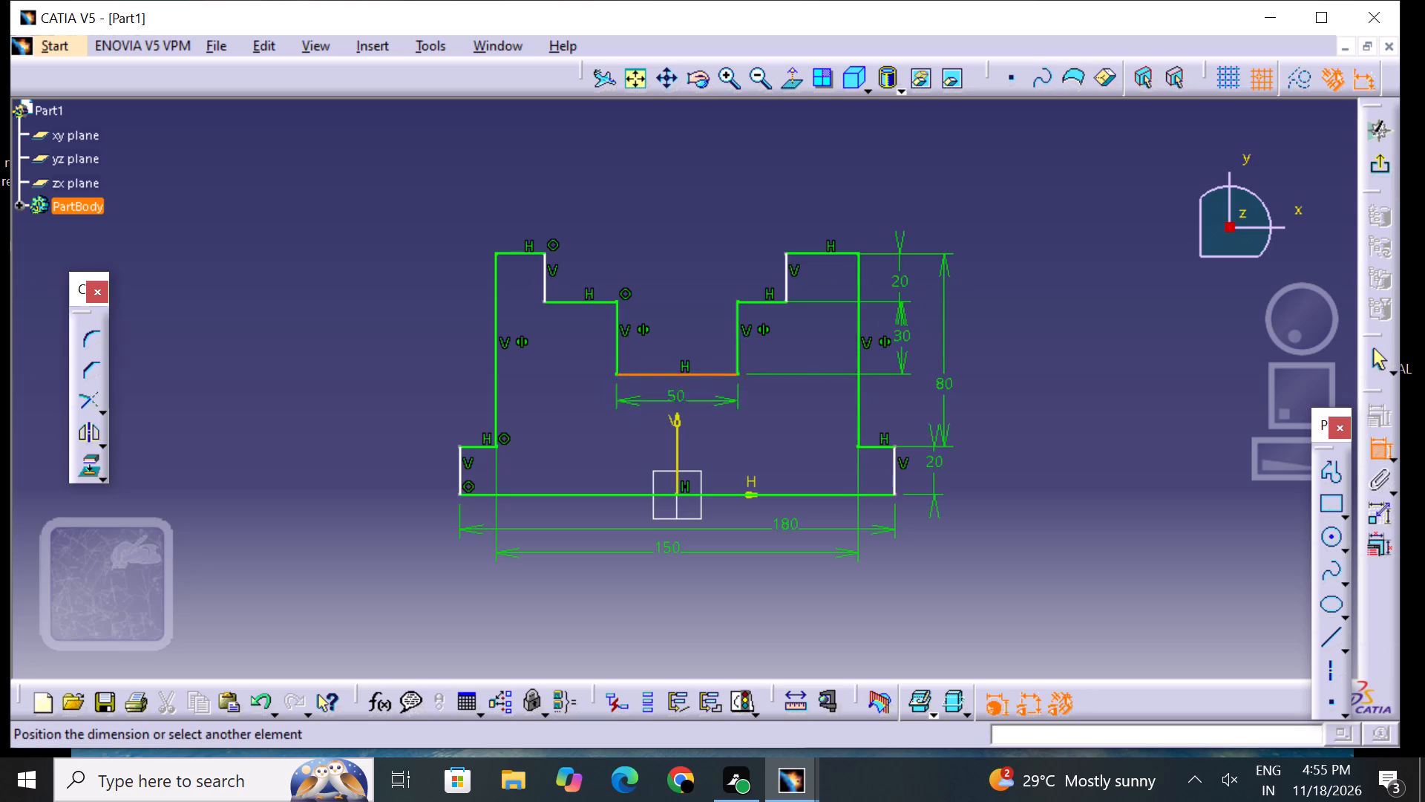
{"action": "left_click", "coordinate": [678, 400]}
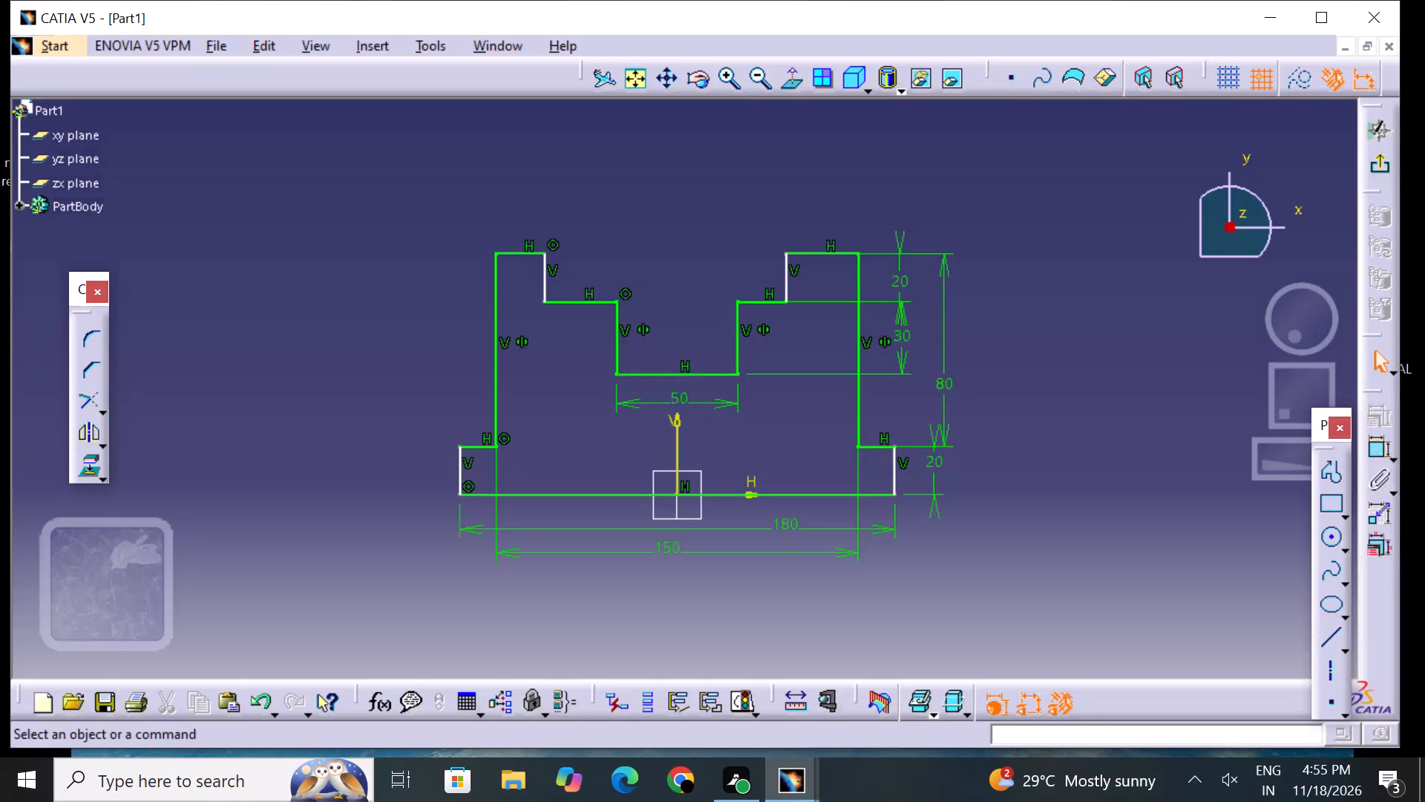
{"action": "left_click", "coordinate": [1126, 478]}
Dimension the horizontal distance between the recess's two upper inner vertical edges, placing it below the recess floor's width dimension.
{"action": "left_click", "coordinate": [1377, 444]}
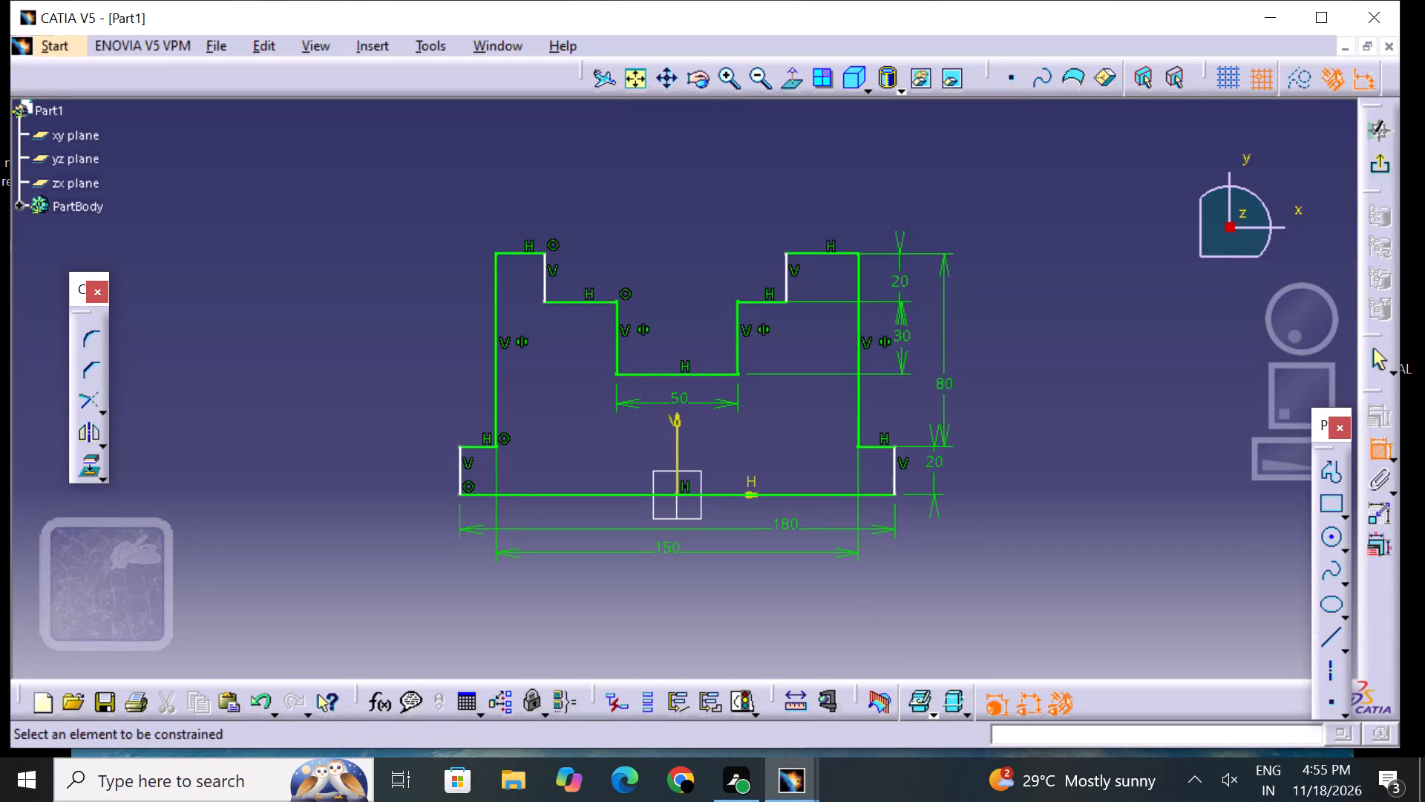
{"action": "left_click", "coordinate": [543, 294]}
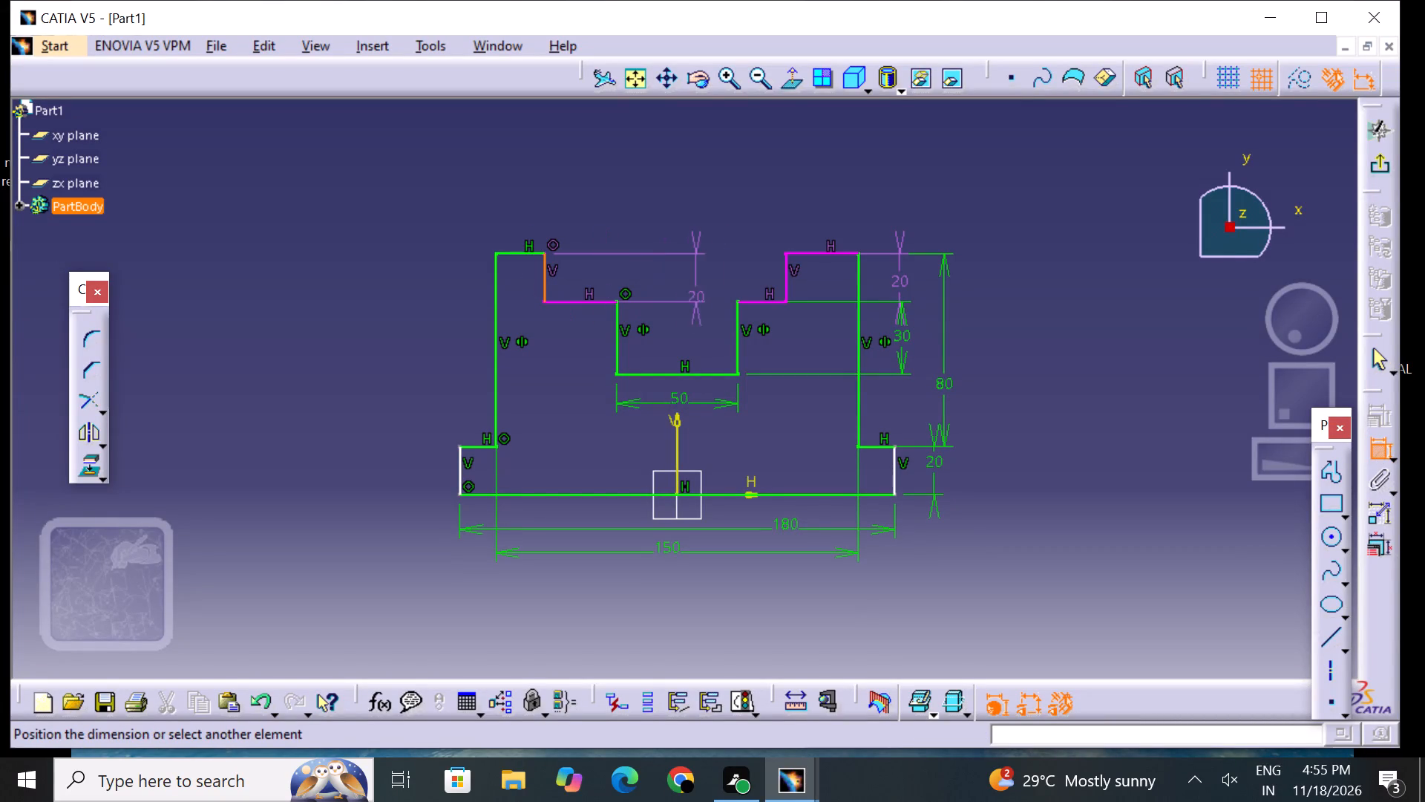
{"action": "left_click", "coordinate": [788, 276]}
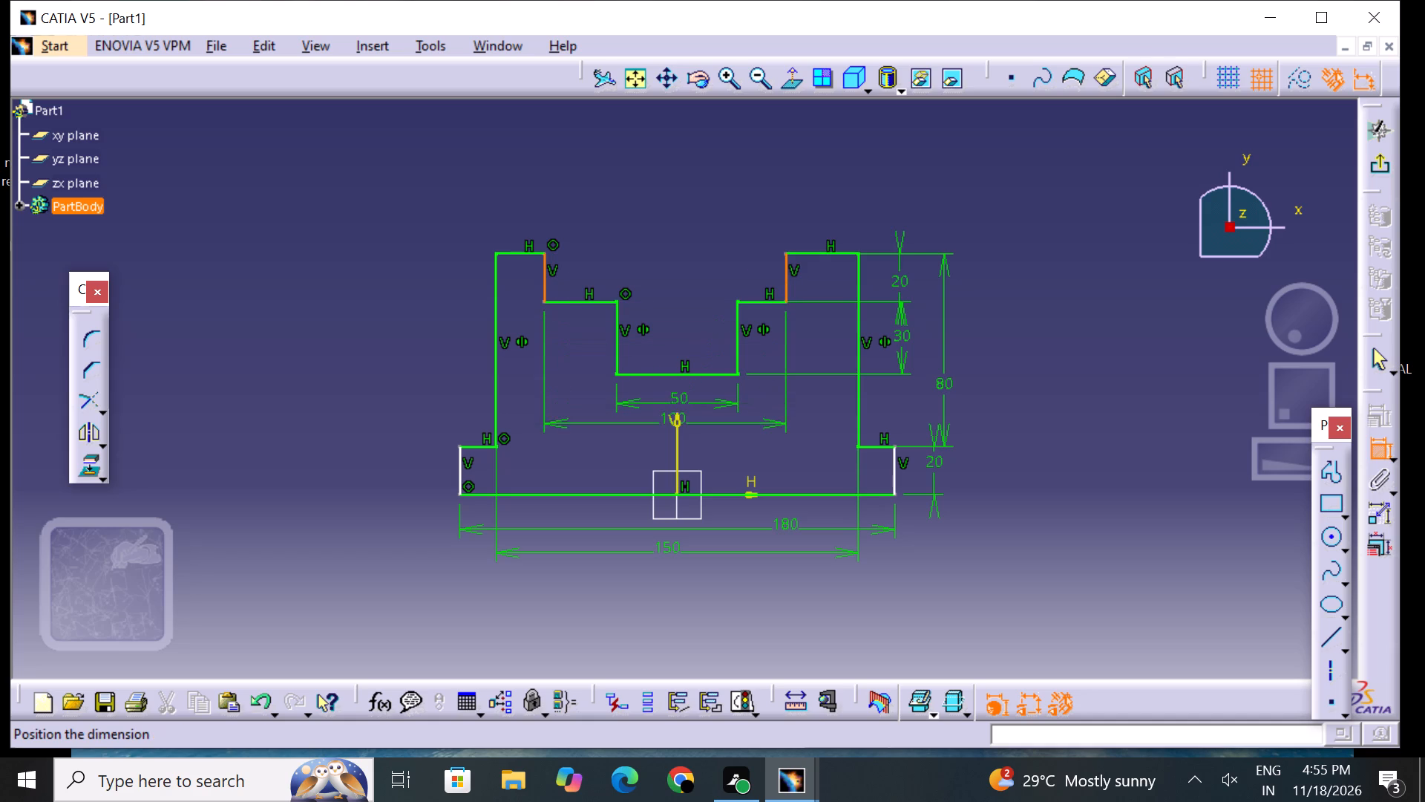
{"action": "left_click", "coordinate": [702, 437]}
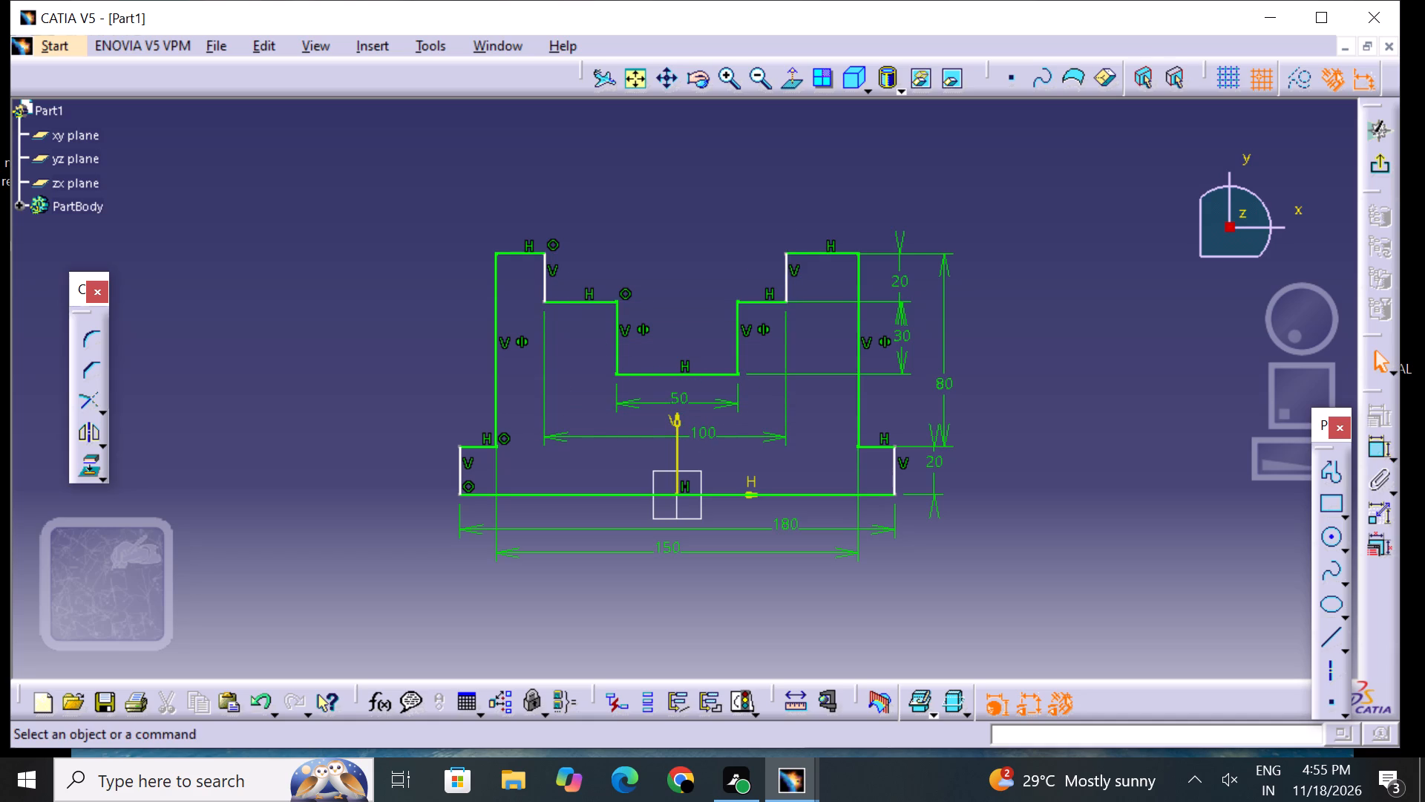
{"action": "left_click", "coordinate": [822, 447]}
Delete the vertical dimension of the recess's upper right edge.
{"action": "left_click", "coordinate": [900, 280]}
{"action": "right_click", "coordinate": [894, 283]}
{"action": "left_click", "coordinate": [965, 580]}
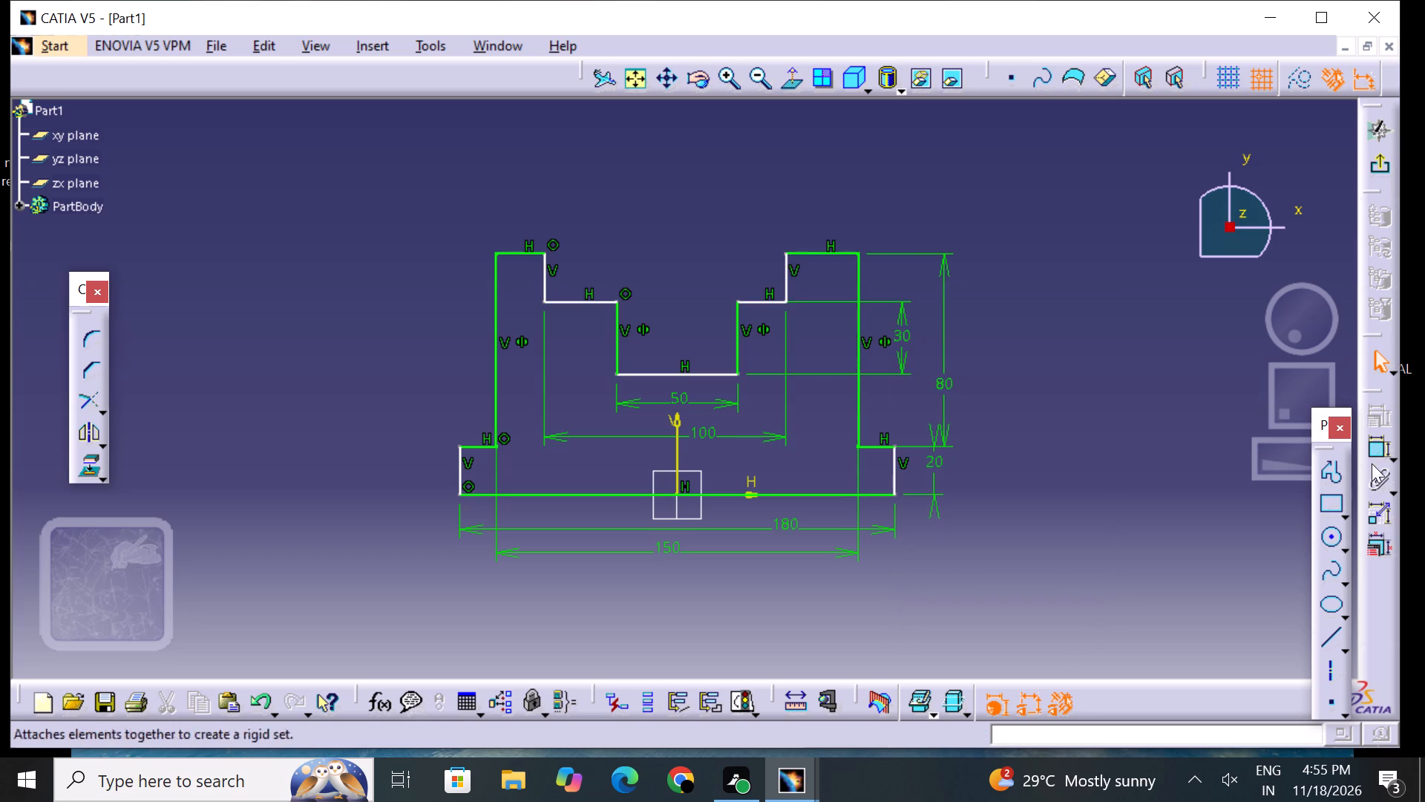
Dimension the vertical distance between the two endpoints of the recess's upper right edge, placing it to the right of the profile.
{"action": "left_click", "coordinate": [1379, 447]}
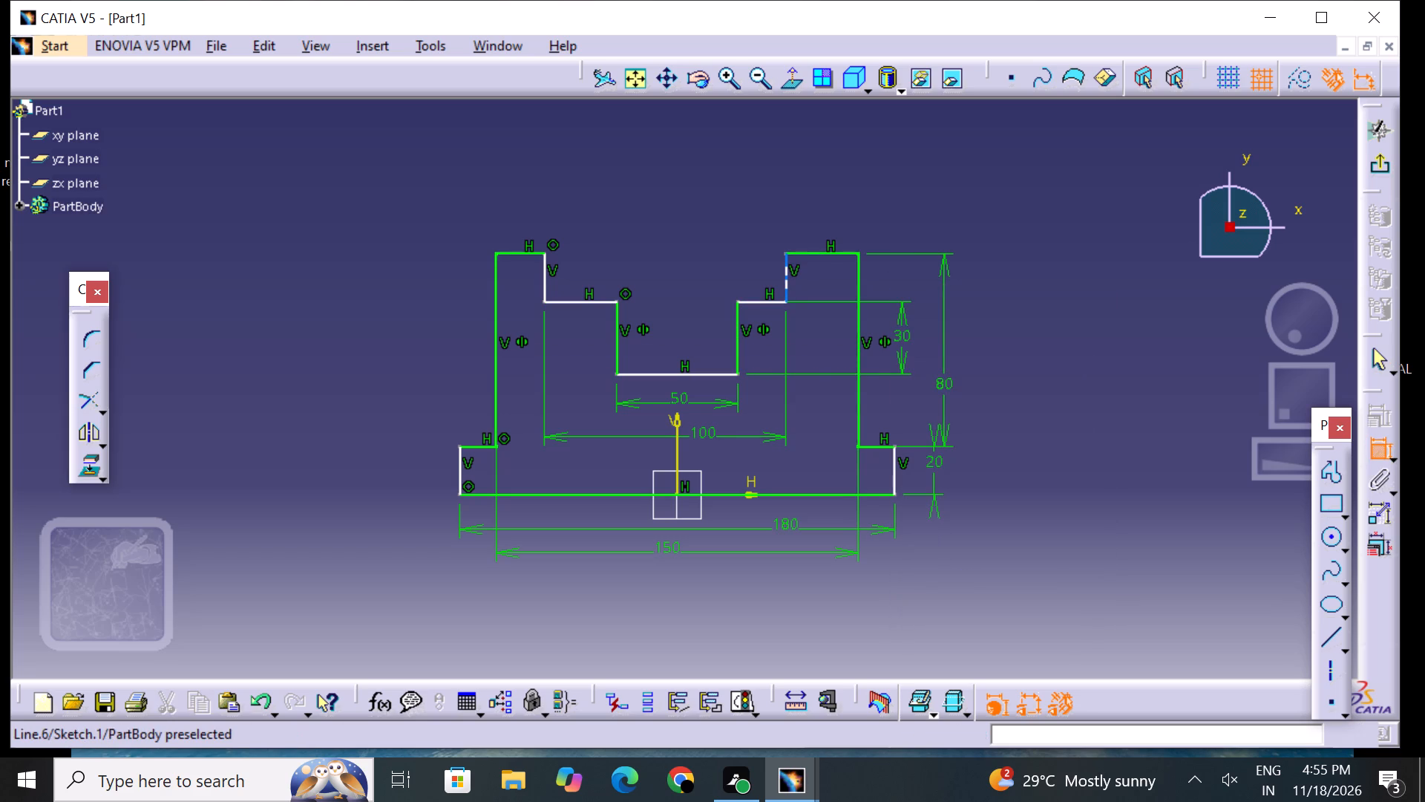
{"action": "left_click", "coordinate": [785, 255]}
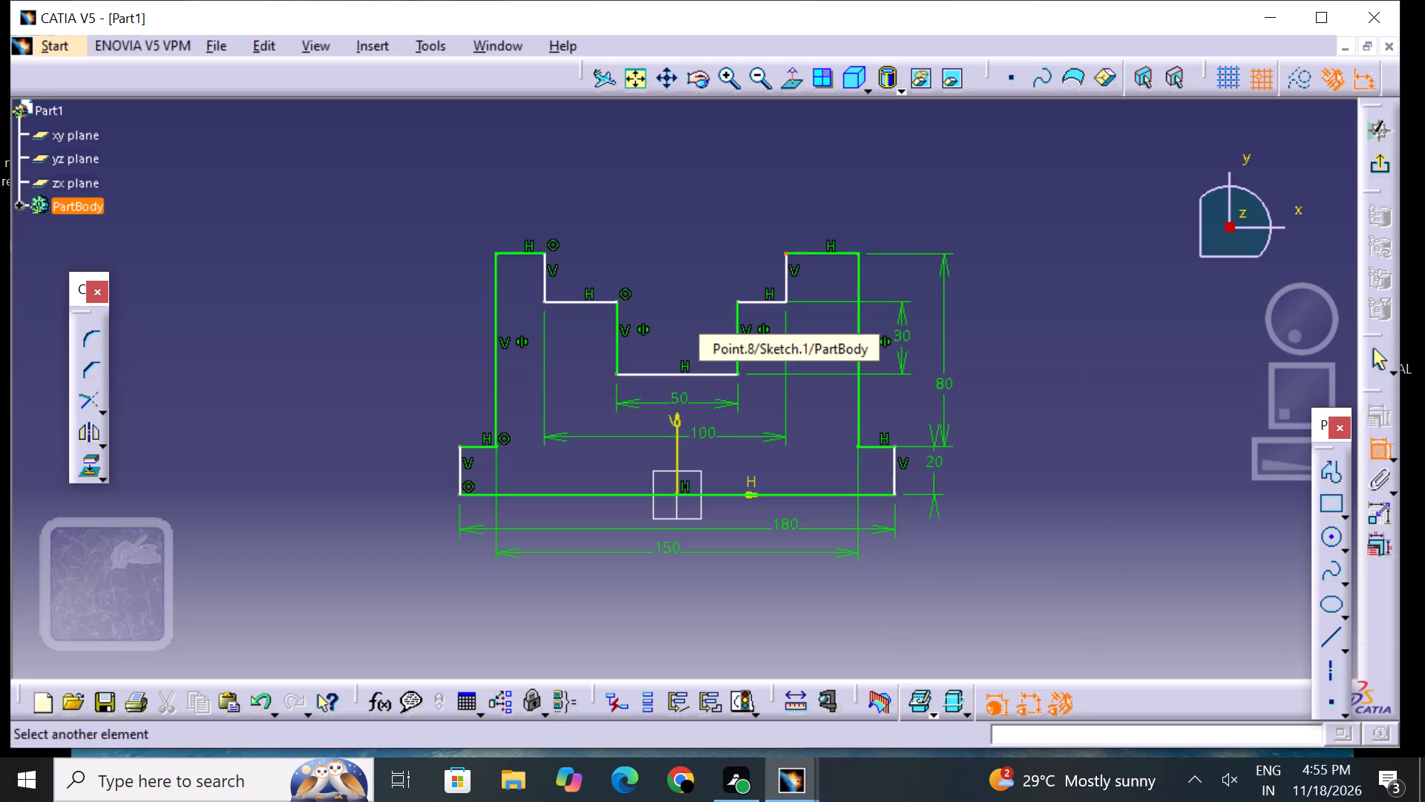
{"action": "left_click", "coordinate": [787, 301]}
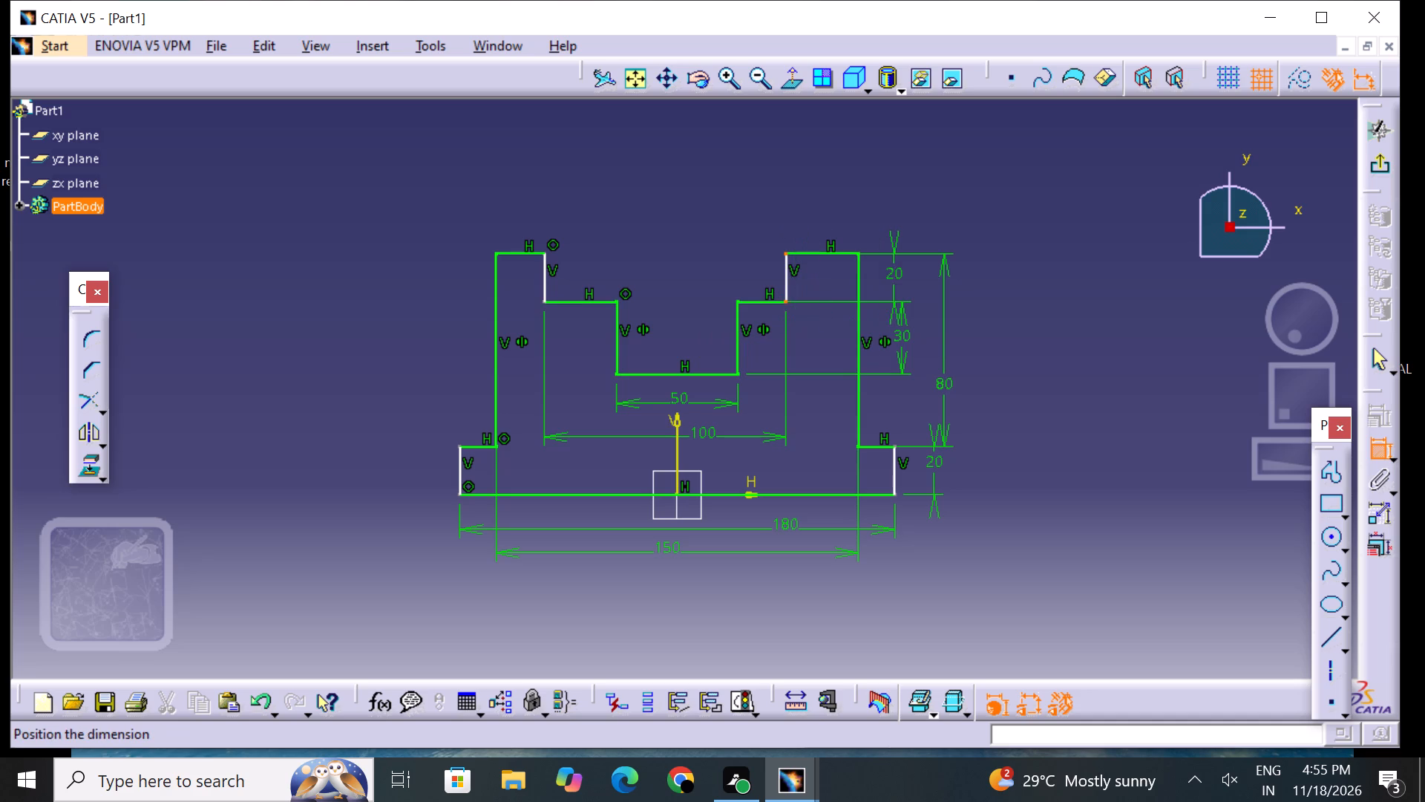
{"action": "left_click", "coordinate": [897, 278]}
{"action": "left_click", "coordinate": [1029, 323]}
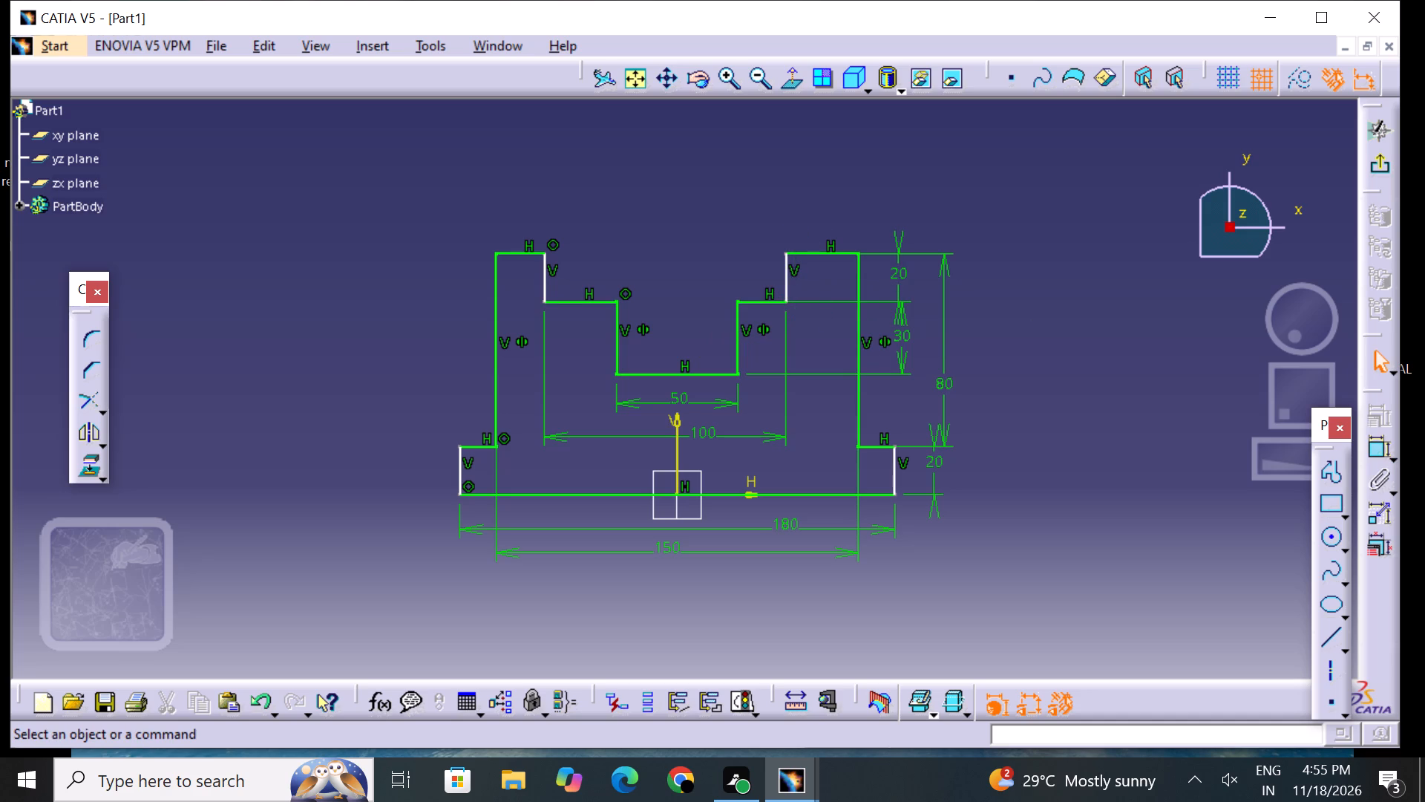
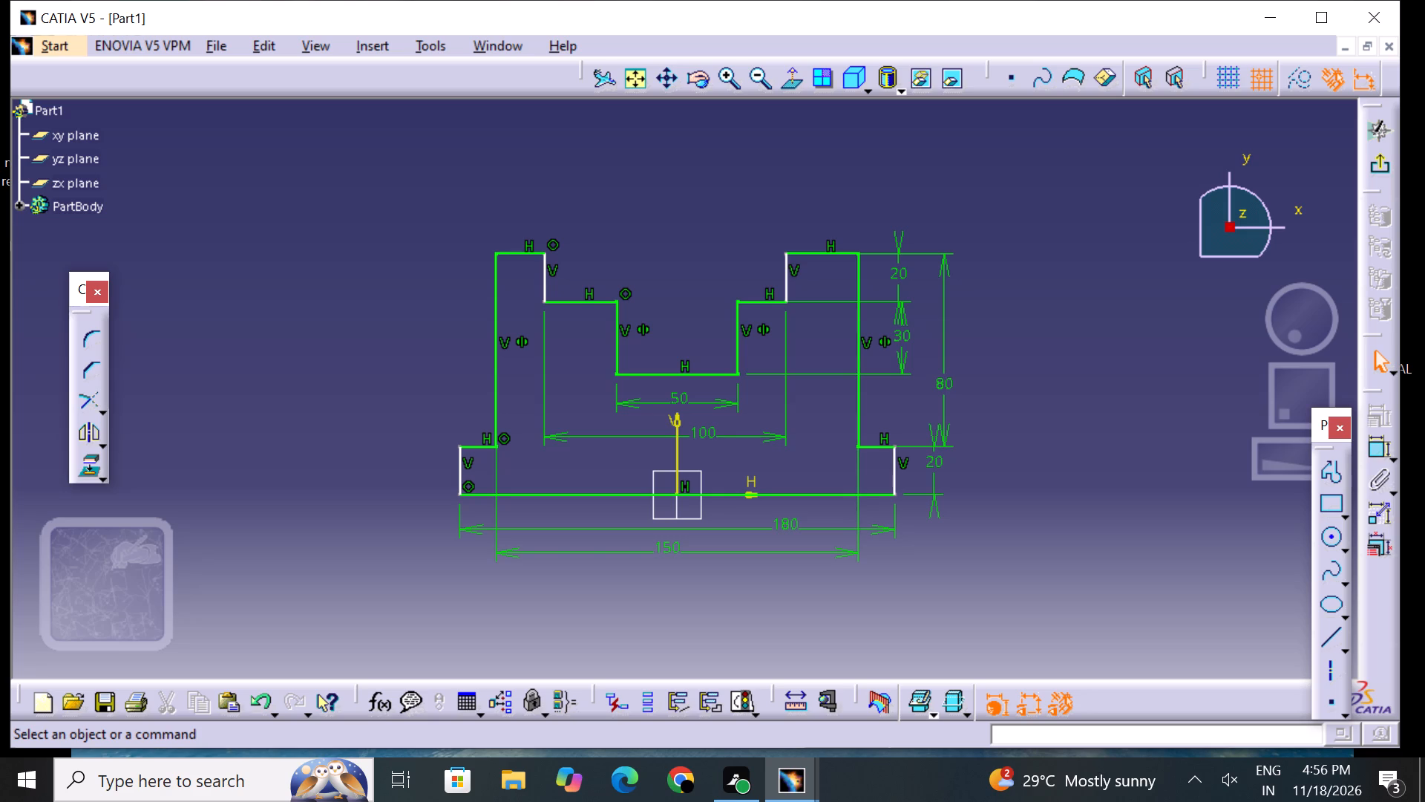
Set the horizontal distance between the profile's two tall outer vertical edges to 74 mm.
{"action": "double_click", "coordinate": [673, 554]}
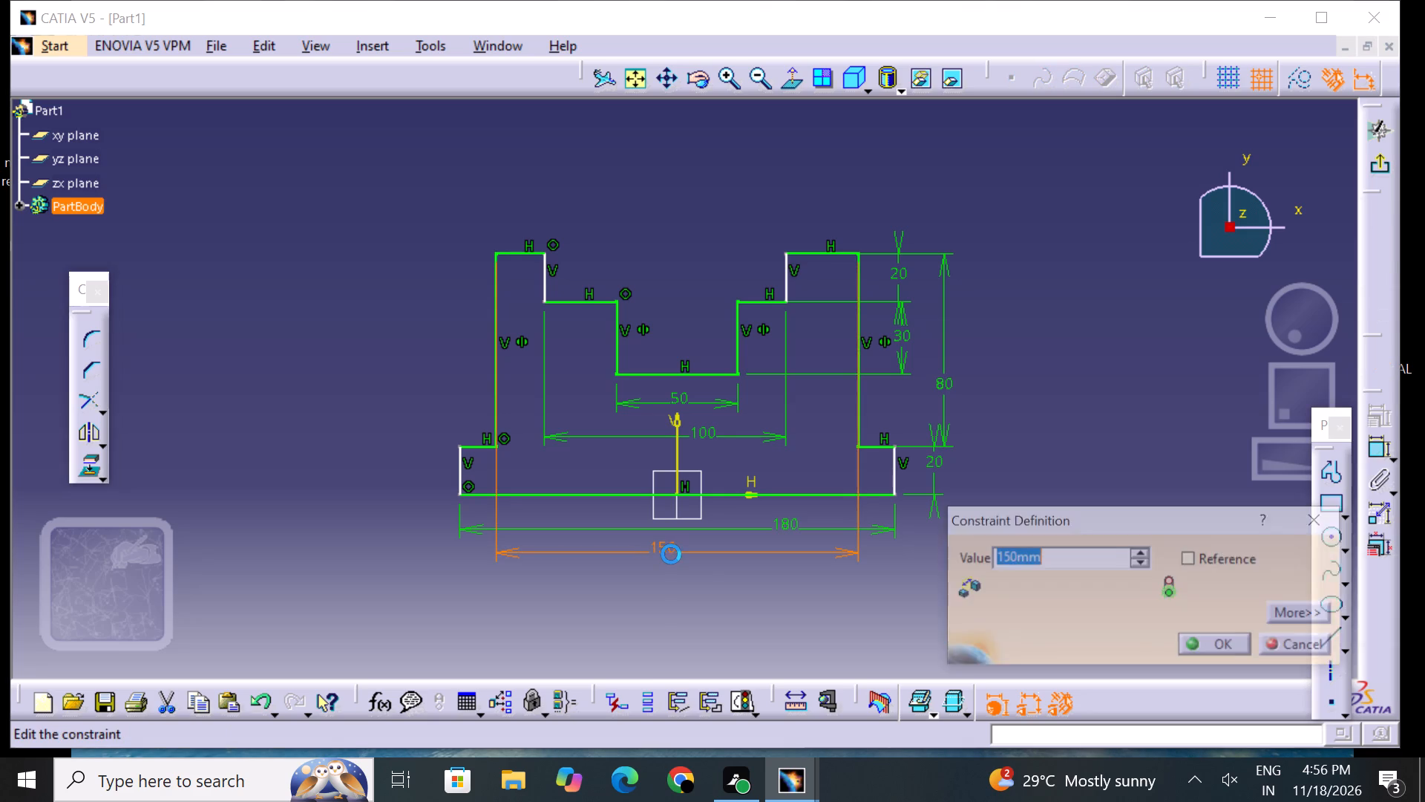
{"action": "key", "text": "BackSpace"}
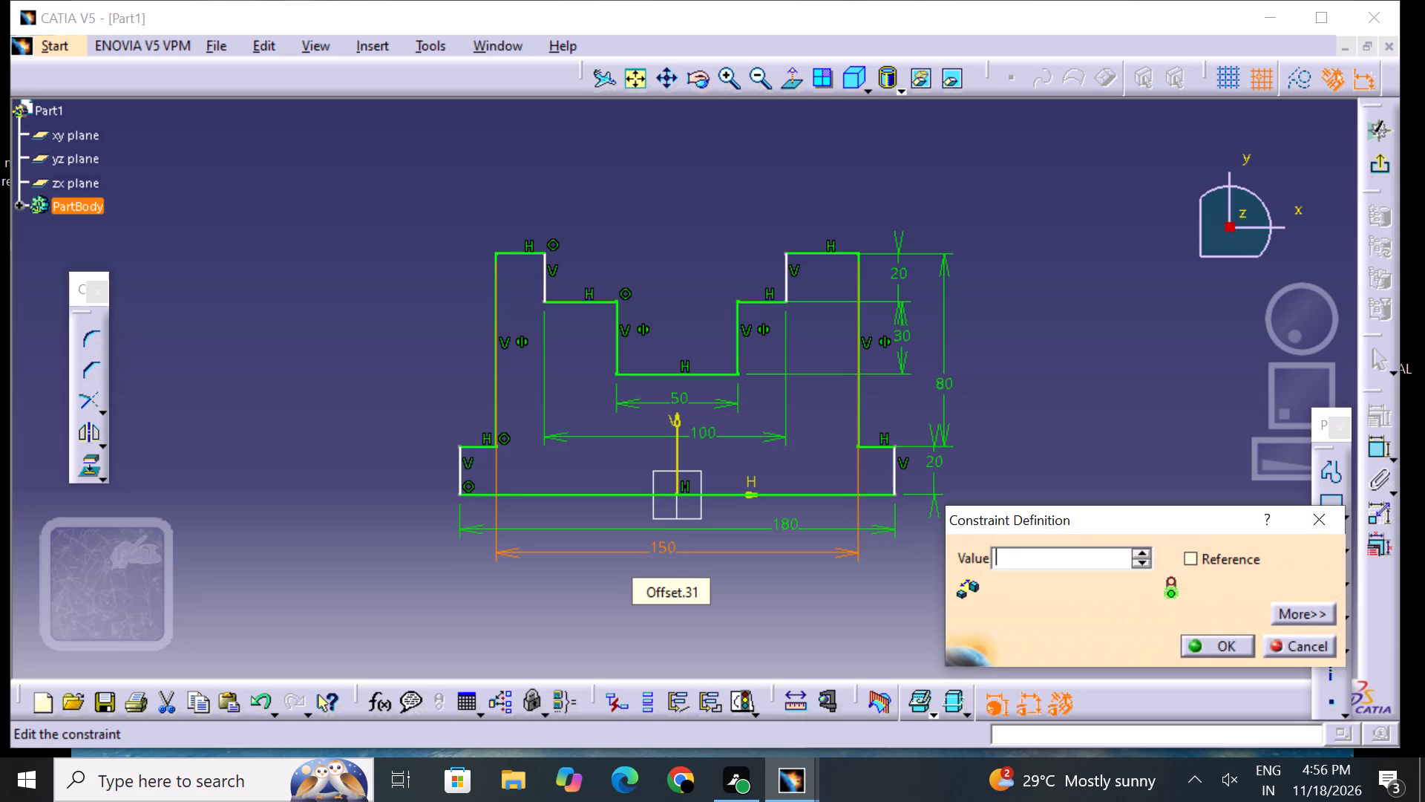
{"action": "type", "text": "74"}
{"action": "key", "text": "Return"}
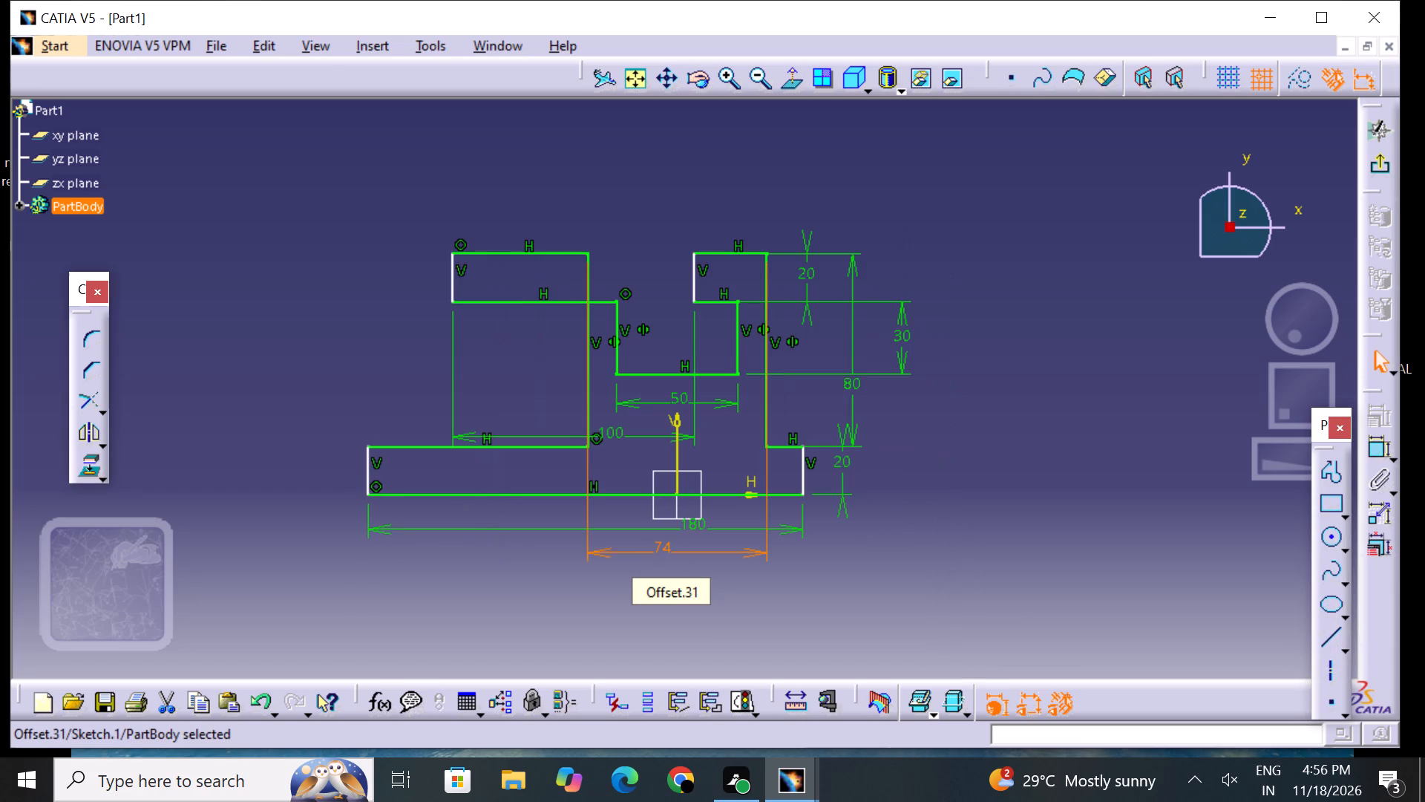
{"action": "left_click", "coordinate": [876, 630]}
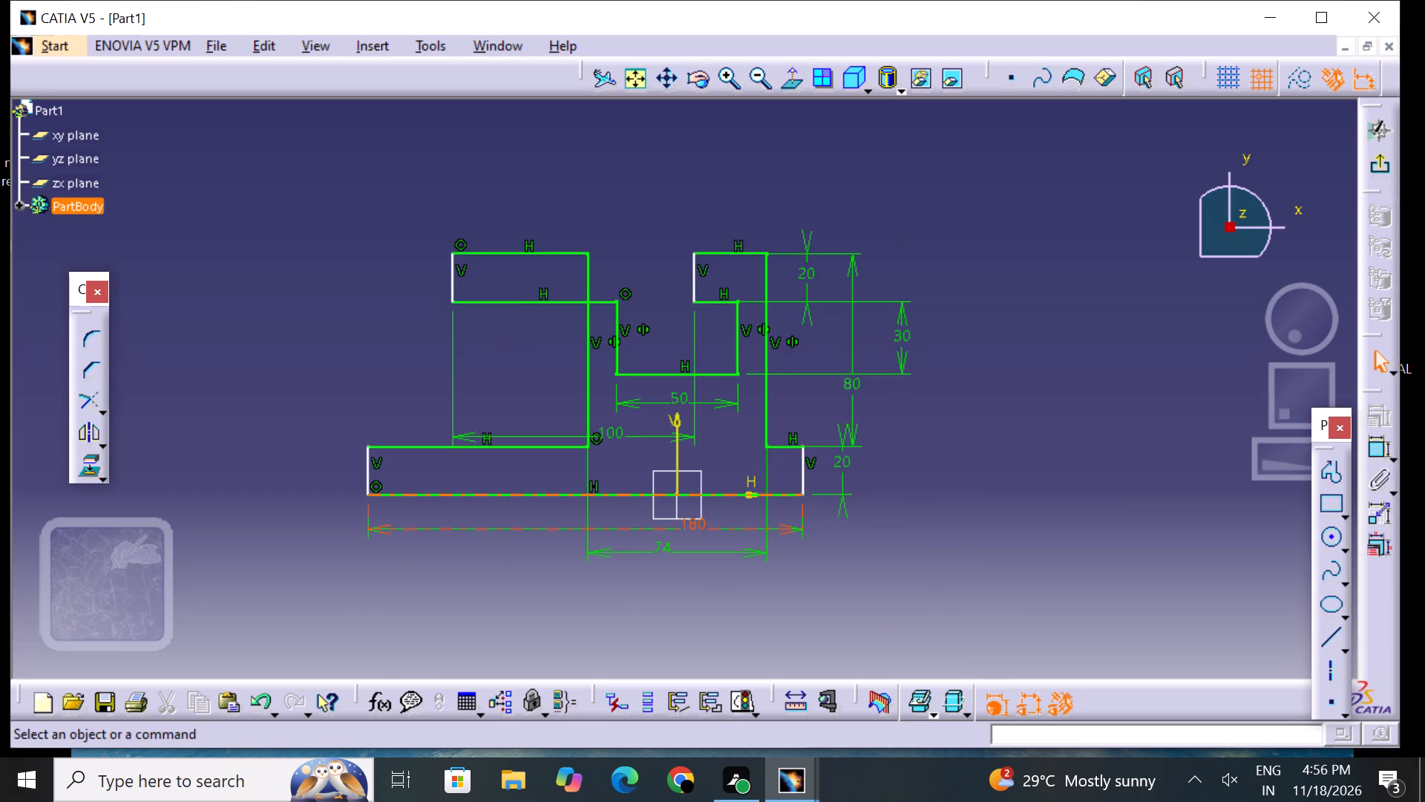
Set the length of the profile's bottom edge to 40 mm.
{"action": "double_click", "coordinate": [693, 524]}
{"action": "key", "text": "BackSpace"}
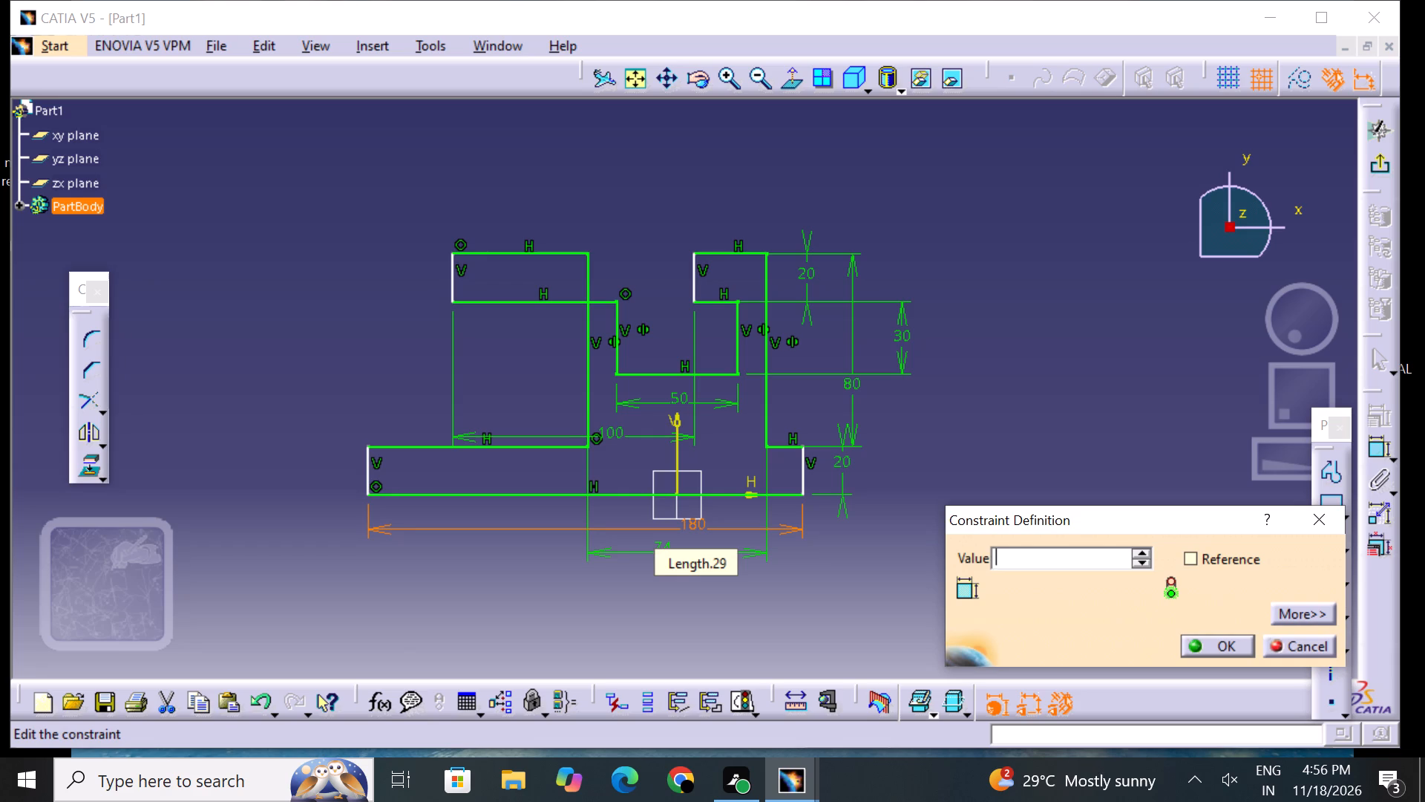
{"action": "type", "text": "40"}
{"action": "key", "text": "Return"}
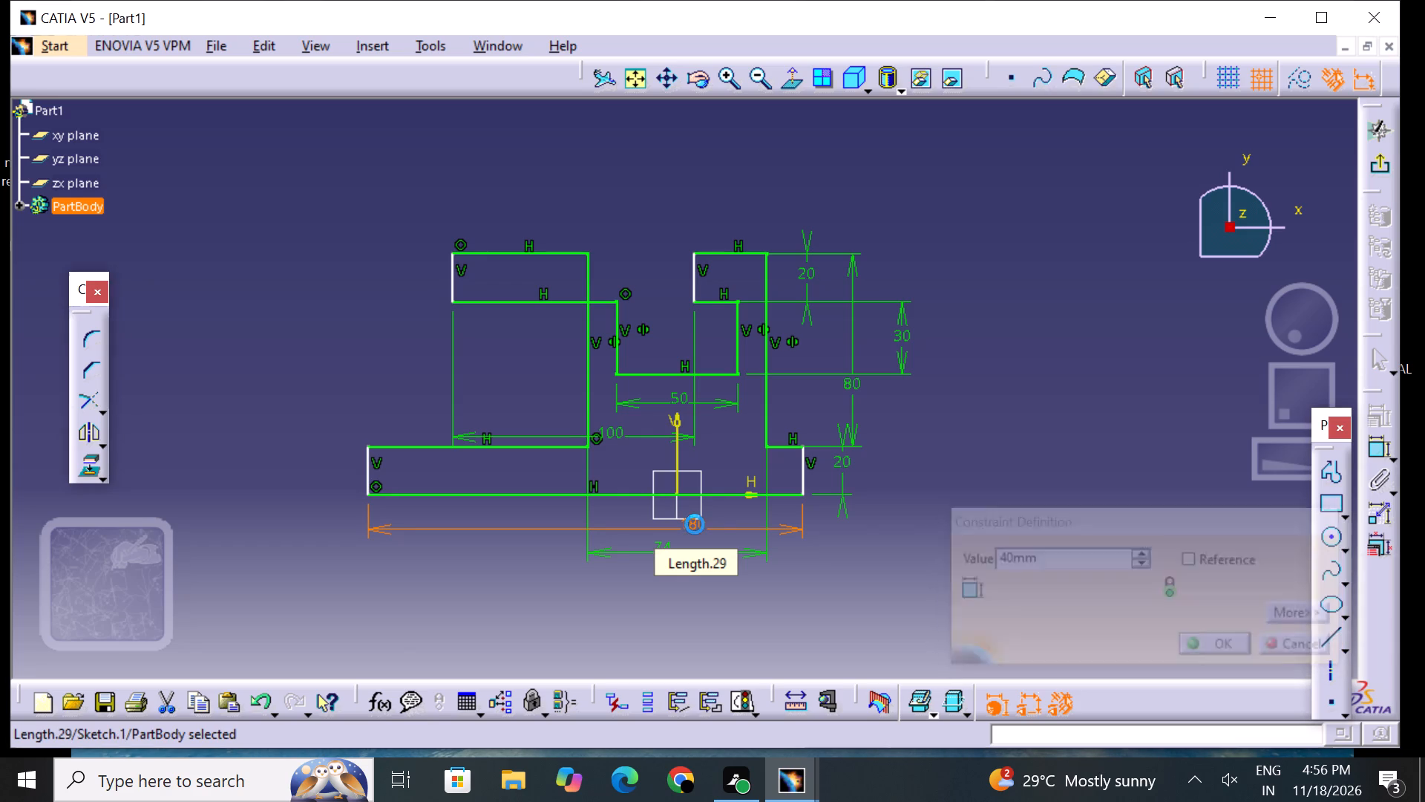
{"action": "left_click", "coordinate": [701, 605]}
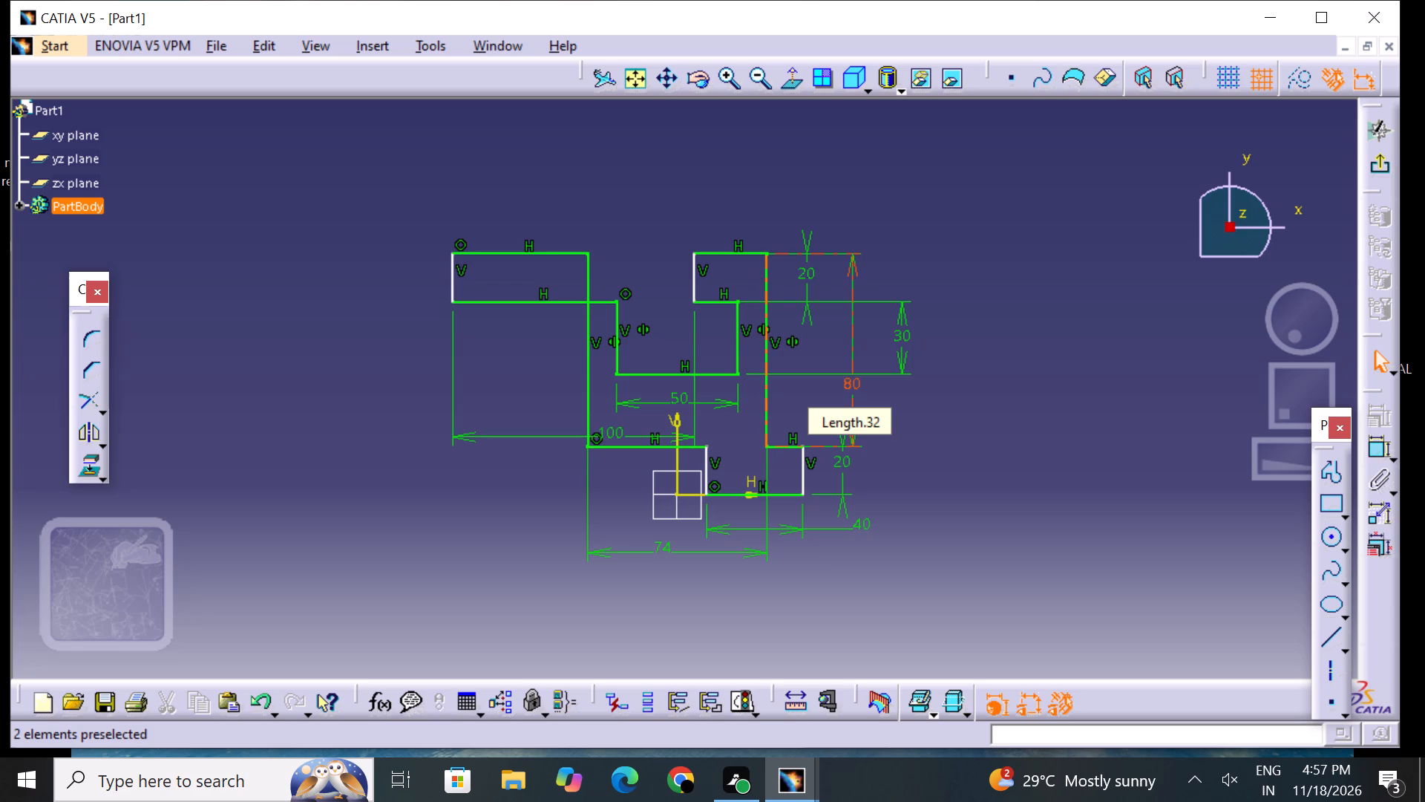
Set the height of the short vertical edge at the base's right end to 8.9 mm.
{"action": "double_click", "coordinate": [839, 467]}
{"action": "key", "text": "BackSpace"}
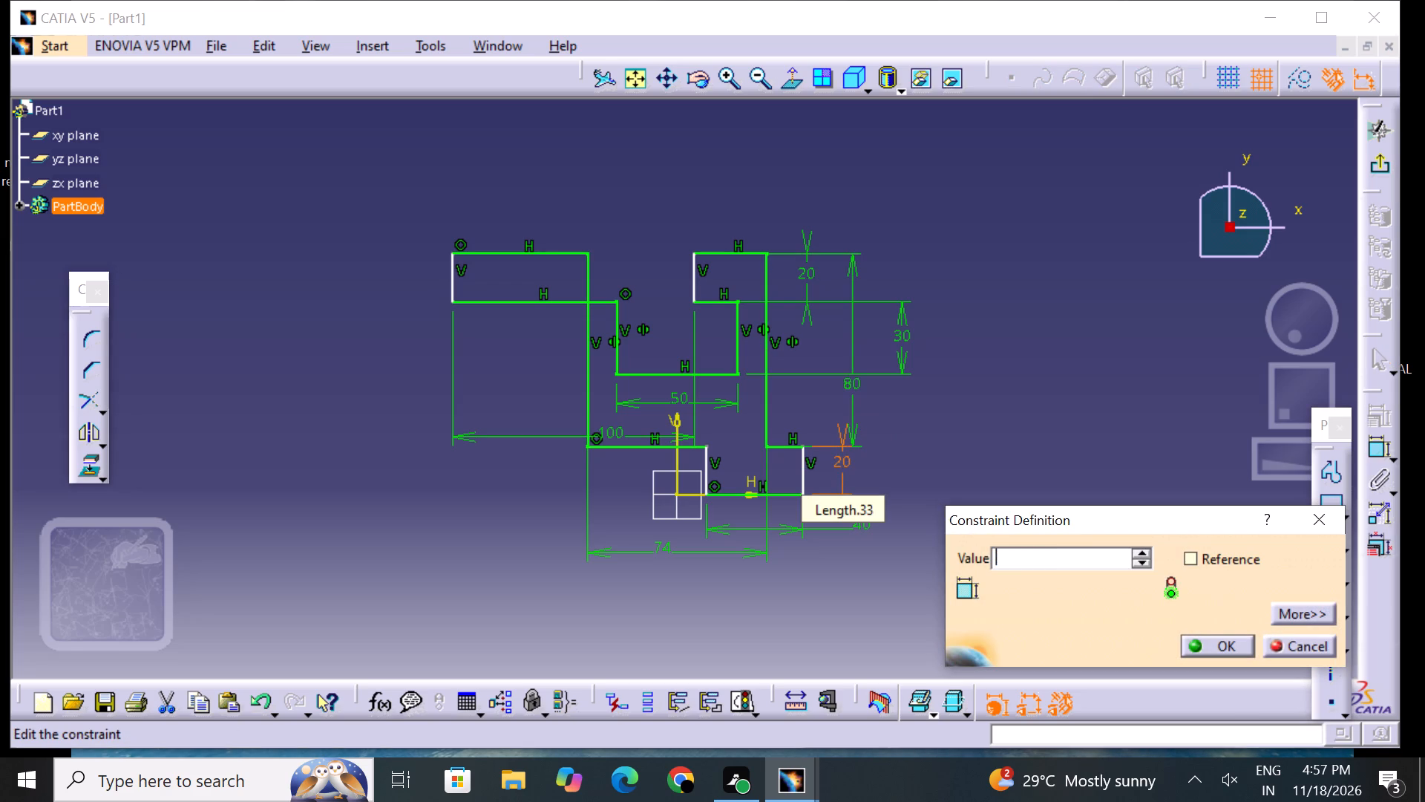
{"action": "key", "text": "8"}
{"action": "type", "text": ".9"}
{"action": "key", "text": "Return"}
{"action": "left_click", "coordinate": [915, 465]}
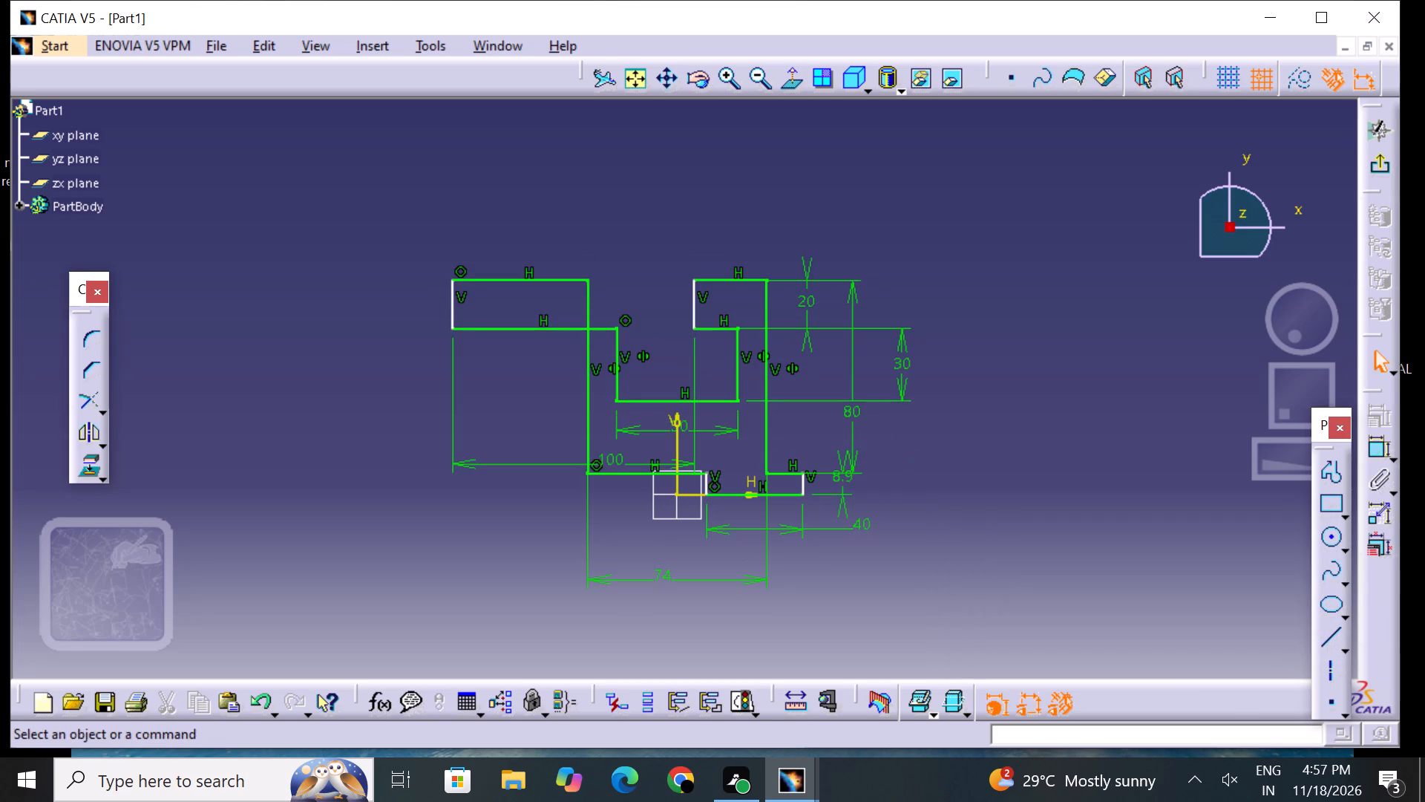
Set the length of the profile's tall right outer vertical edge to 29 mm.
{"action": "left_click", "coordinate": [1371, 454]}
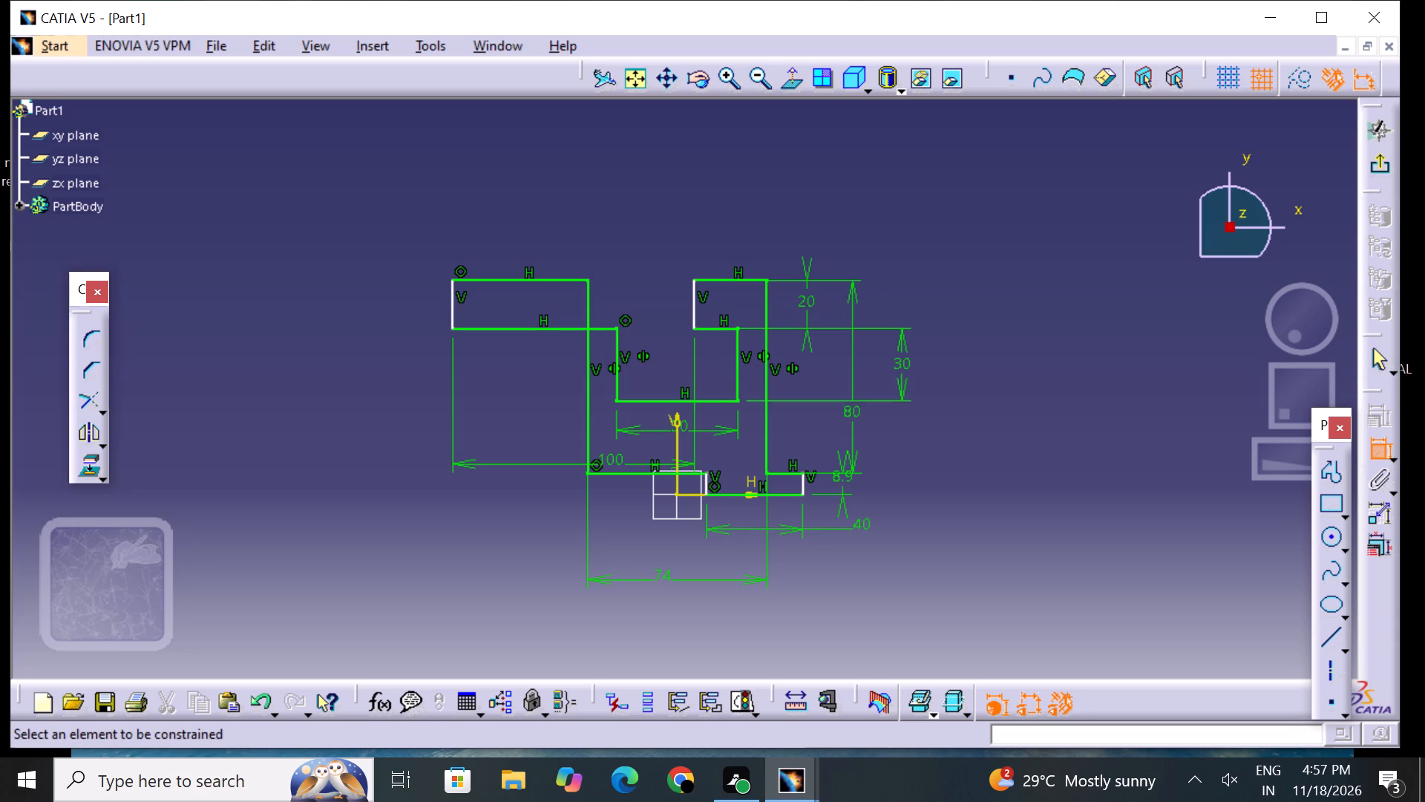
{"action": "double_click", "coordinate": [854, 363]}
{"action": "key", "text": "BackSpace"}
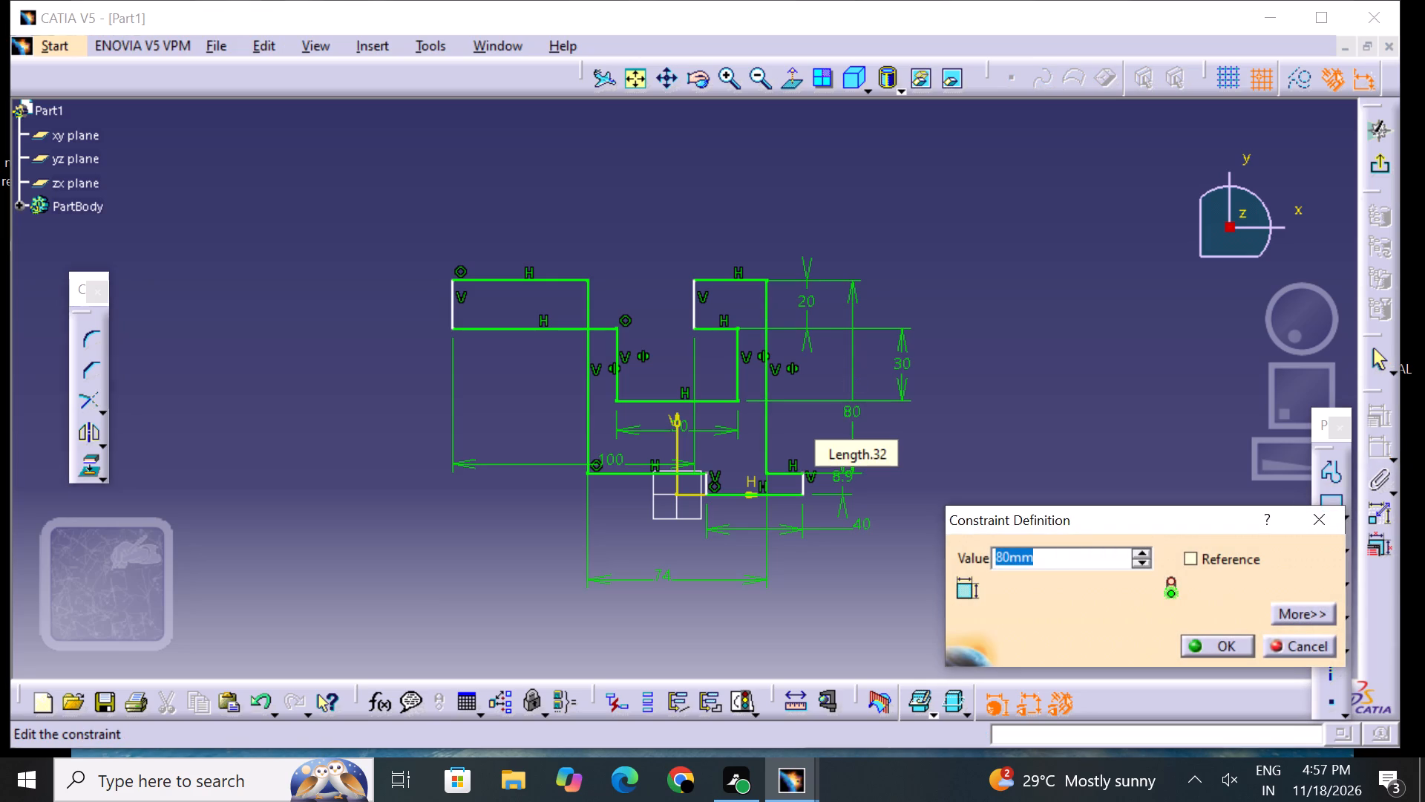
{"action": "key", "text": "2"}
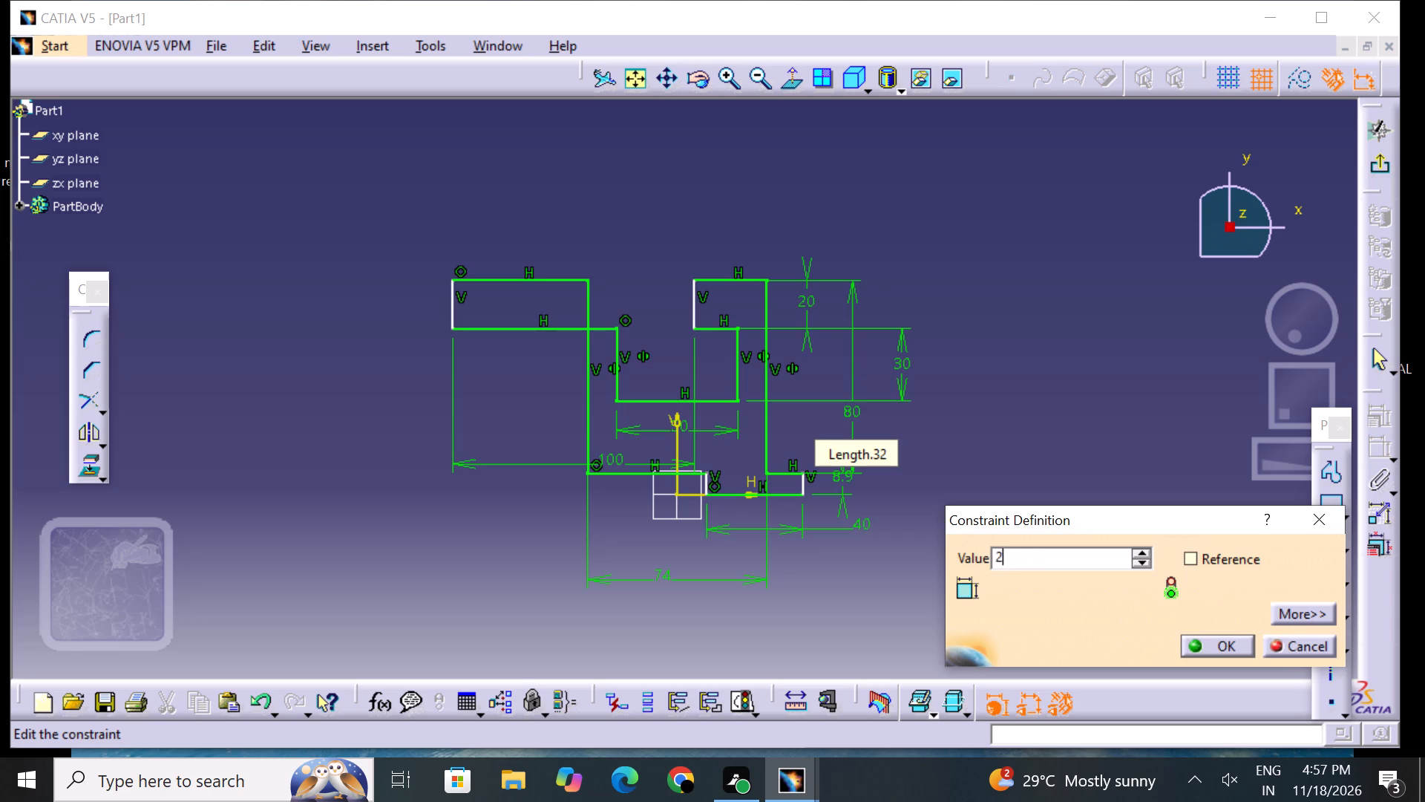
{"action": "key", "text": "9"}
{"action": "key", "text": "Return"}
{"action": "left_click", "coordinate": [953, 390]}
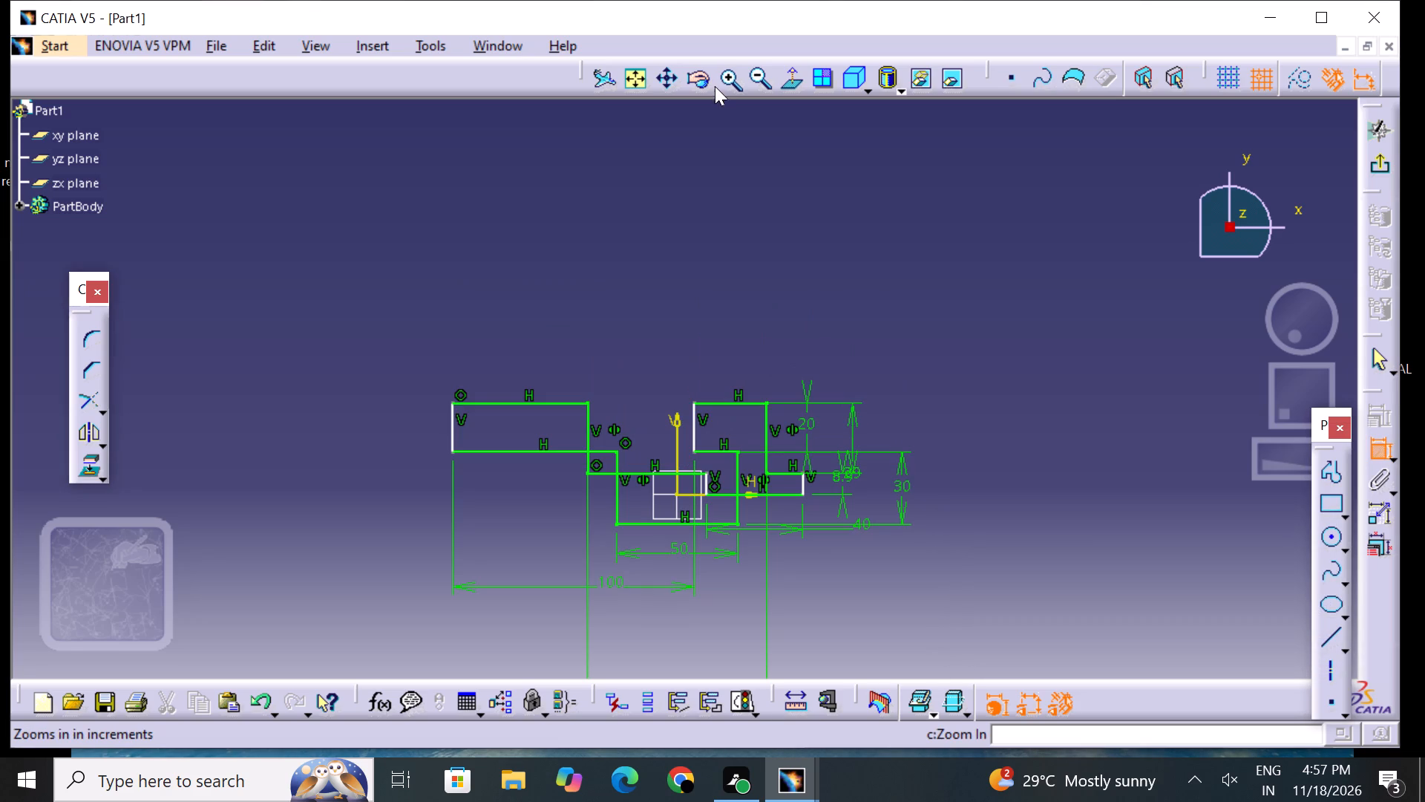
Set the vertical depth of the recess's upper step, the 20 mm dimension, to 8 mm.
{"action": "left_click", "coordinate": [727, 79]}
{"action": "middle_click_drag", "start_coordinate": [798, 367], "coordinate": [767, 271]}
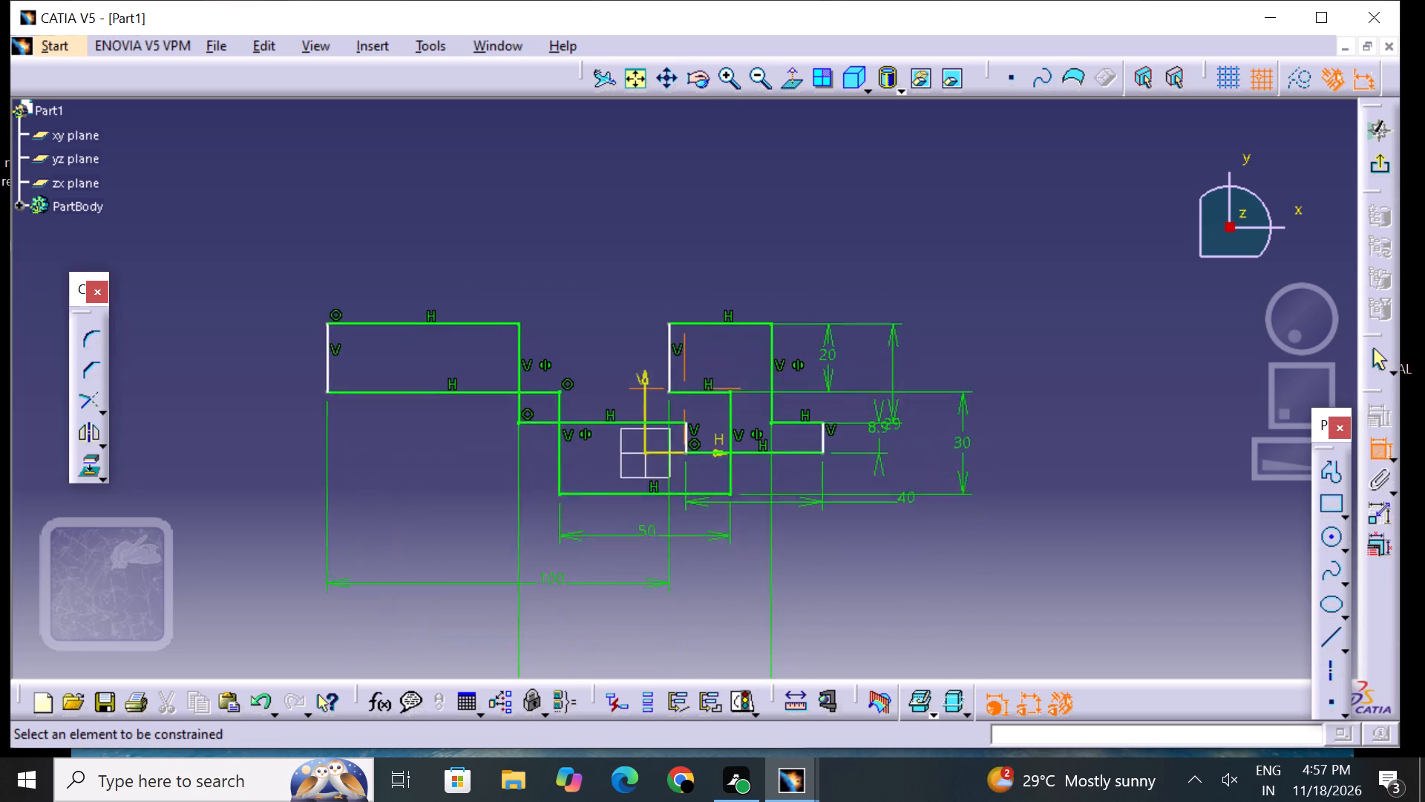
{"action": "middle_click_drag", "start_coordinate": [767, 271], "coordinate": [752, 206]}
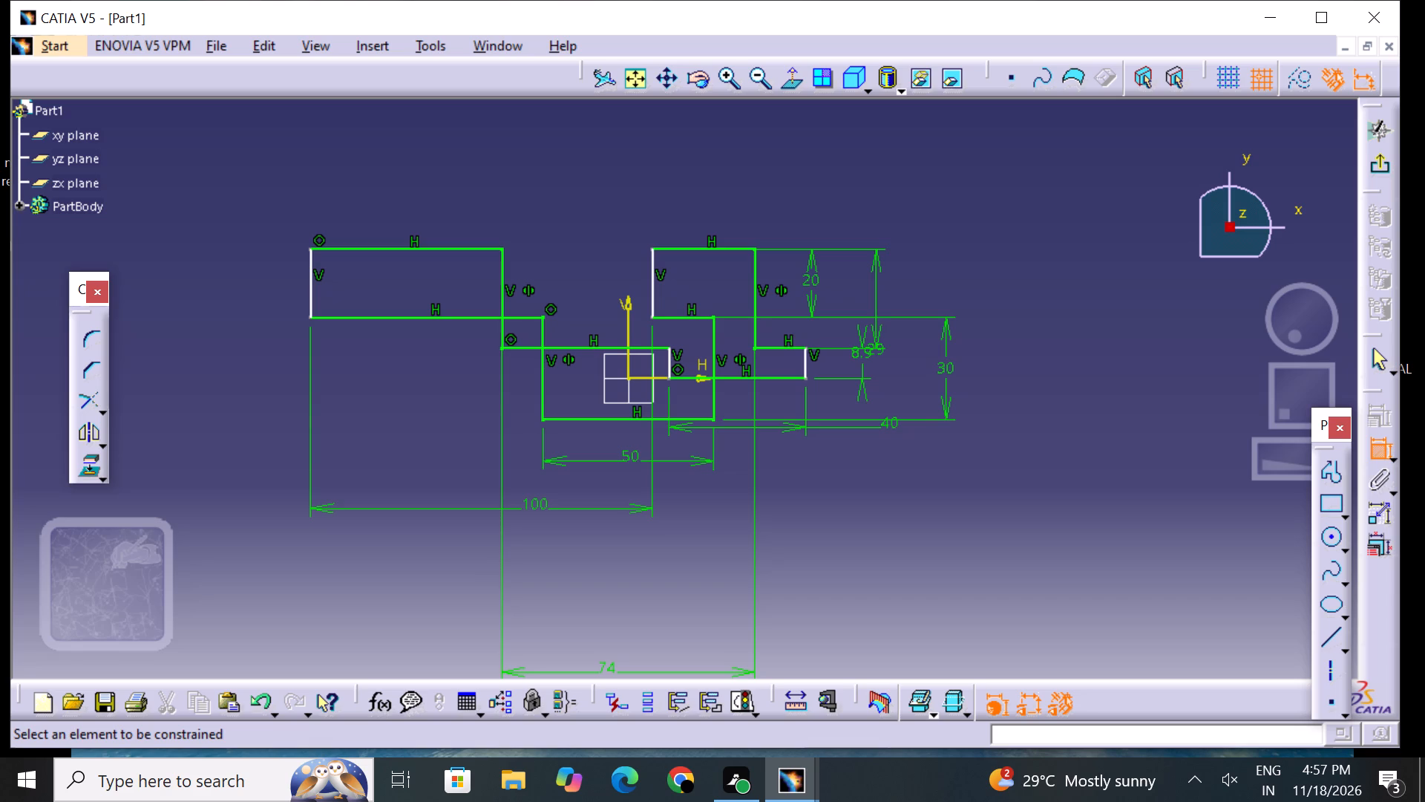
{"action": "double_click", "coordinate": [814, 281]}
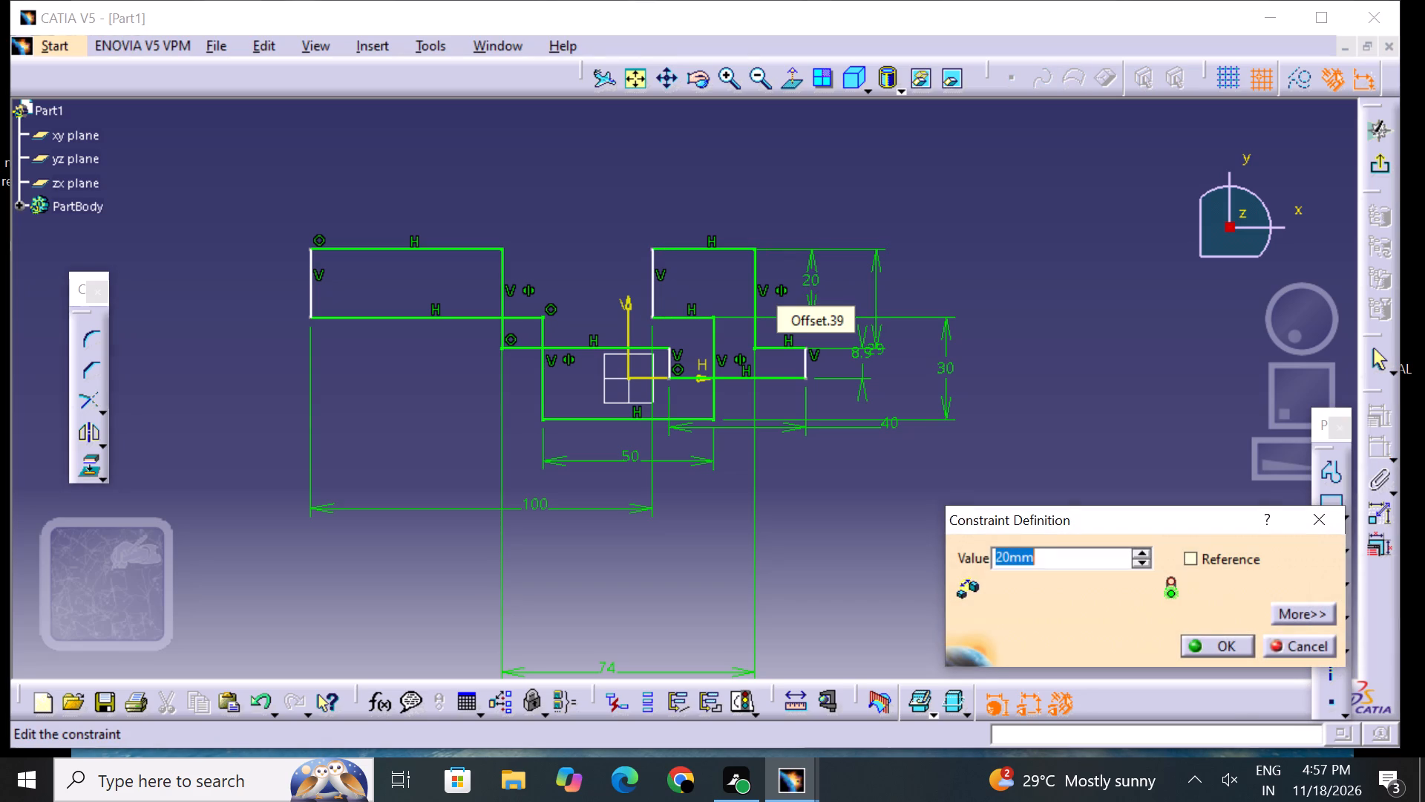
{"action": "key", "text": "BackSpace"}
{"action": "key", "text": "8"}
{"action": "key", "text": "Return"}
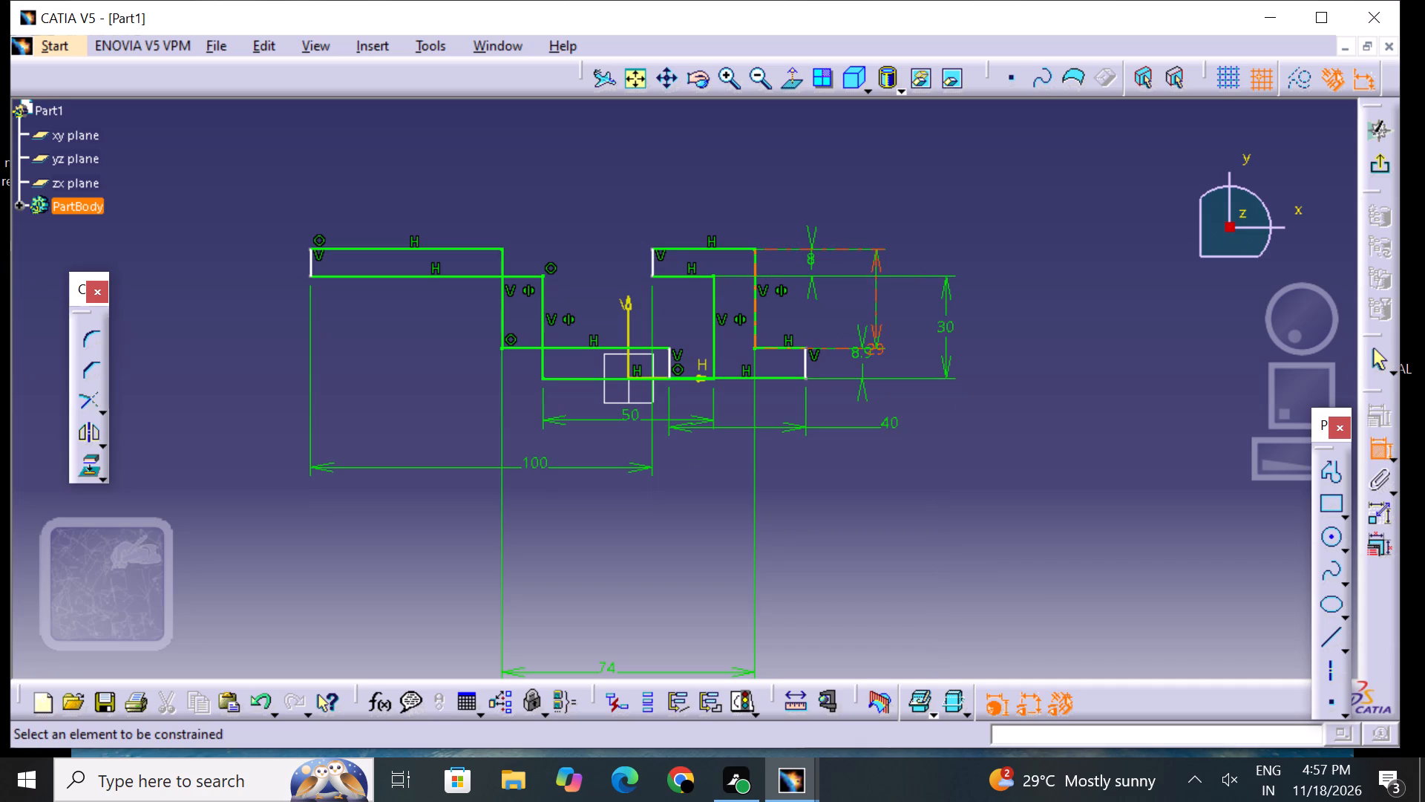
Move the right outer vertical edge's dimension closer to the profile and set its length to 8 mm.
{"action": "left_click_drag", "start_coordinate": [876, 333], "coordinate": [787, 322]}
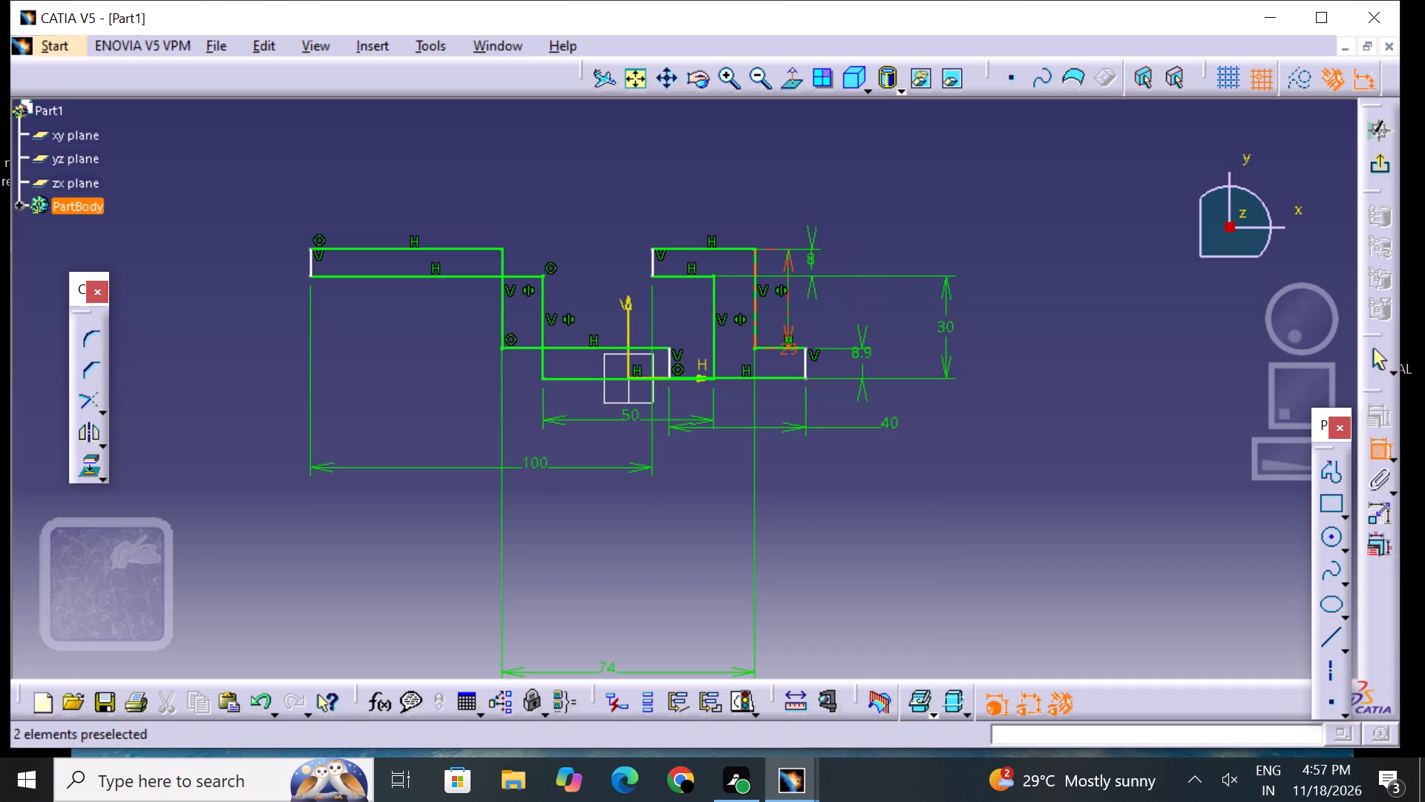
{"action": "left_click_drag", "start_coordinate": [787, 322], "coordinate": [790, 318]}
{"action": "double_click", "coordinate": [790, 332]}
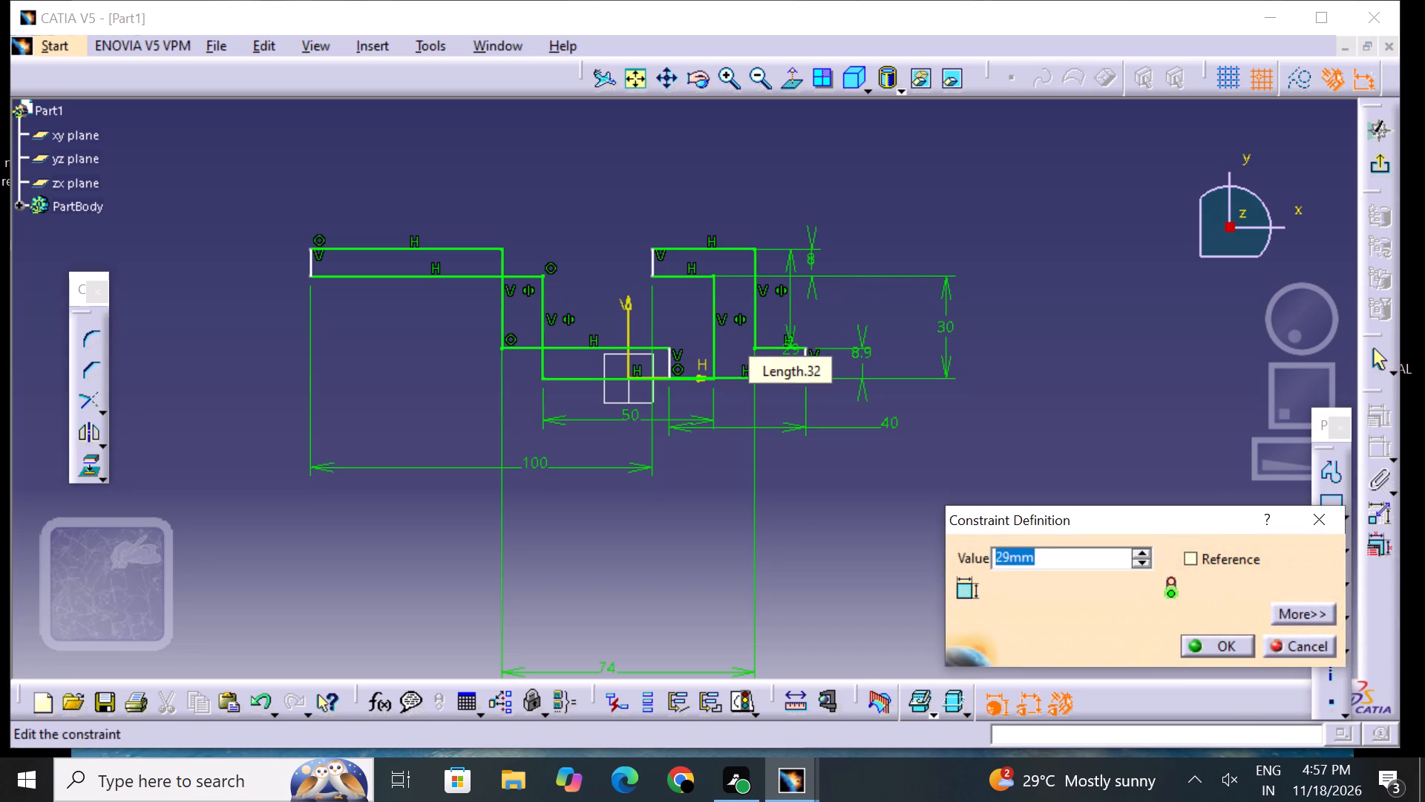
{"action": "key", "text": "BackSpace"}
{"action": "key", "text": "8"}
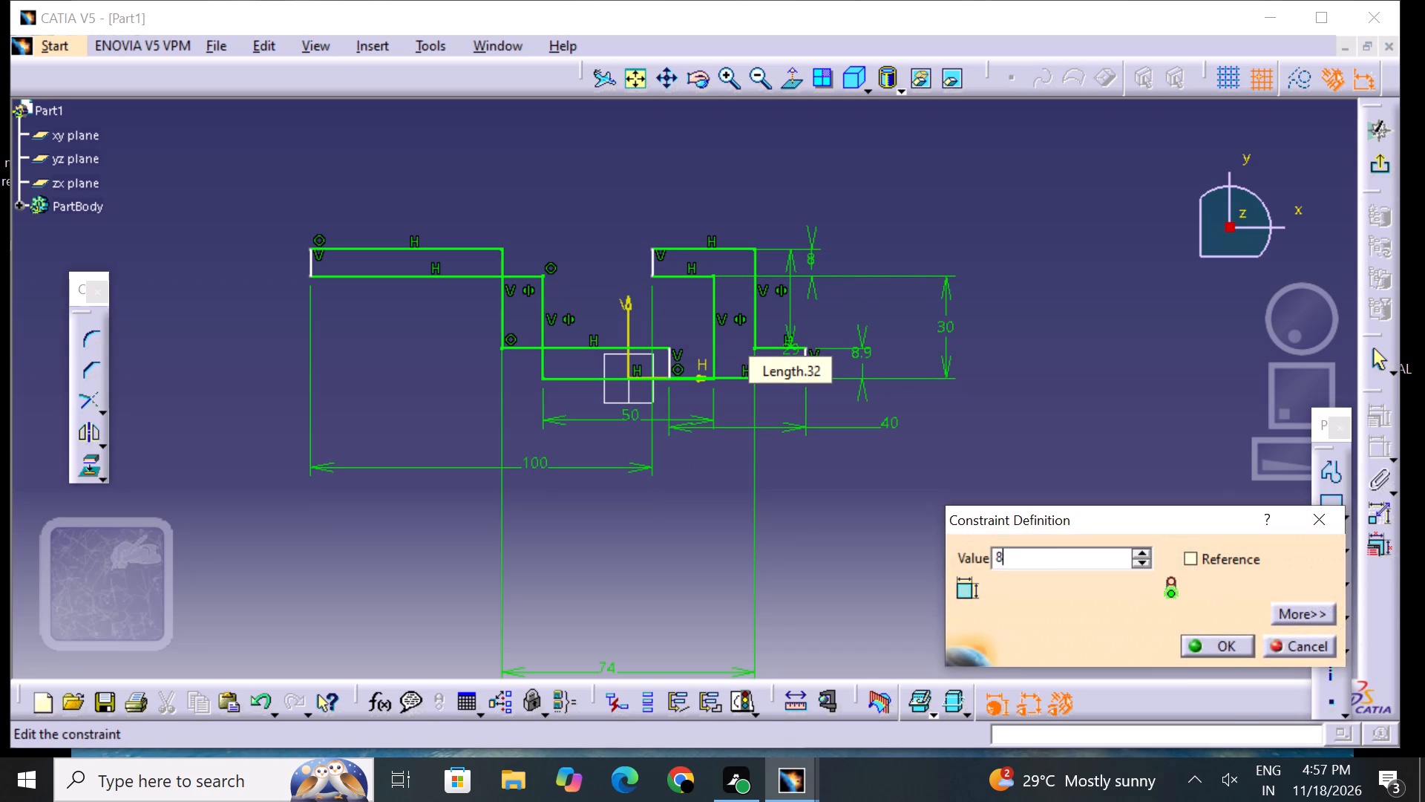
{"action": "key", "text": "Return"}
{"action": "left_click", "coordinate": [853, 522]}
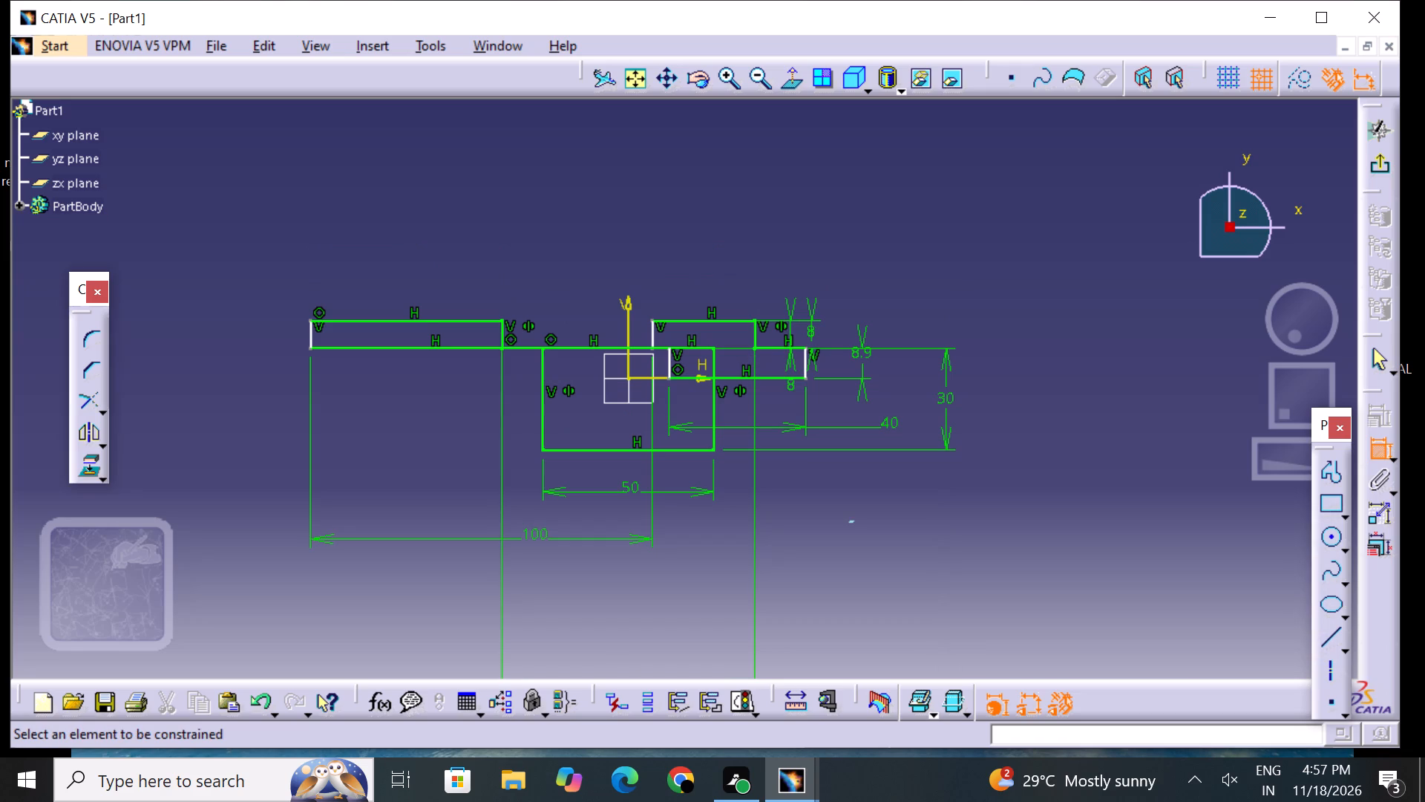
Set the width of the recess floor to 24 mm.
{"action": "middle_click_drag", "start_coordinate": [847, 519], "coordinate": [865, 371]}
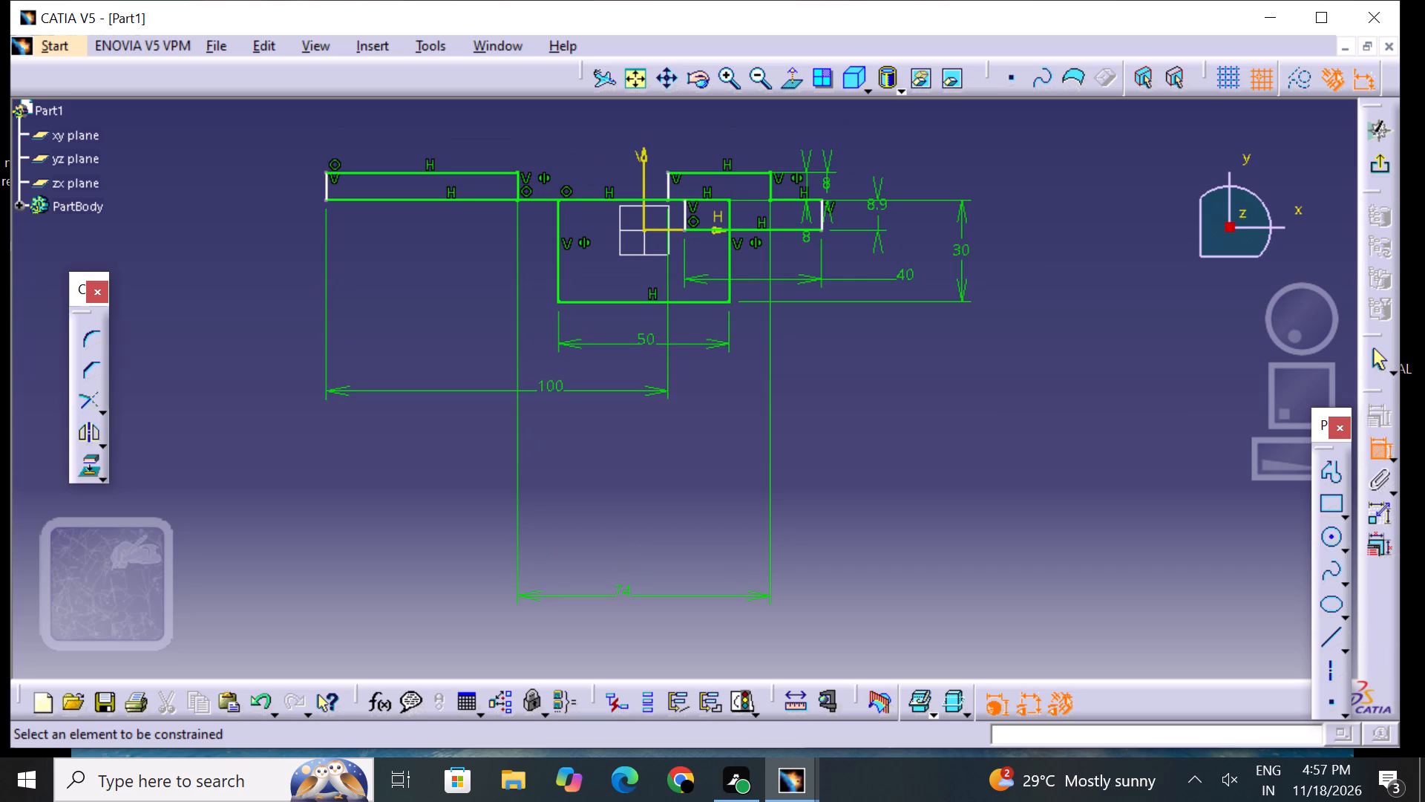
{"action": "double_click", "coordinate": [642, 343]}
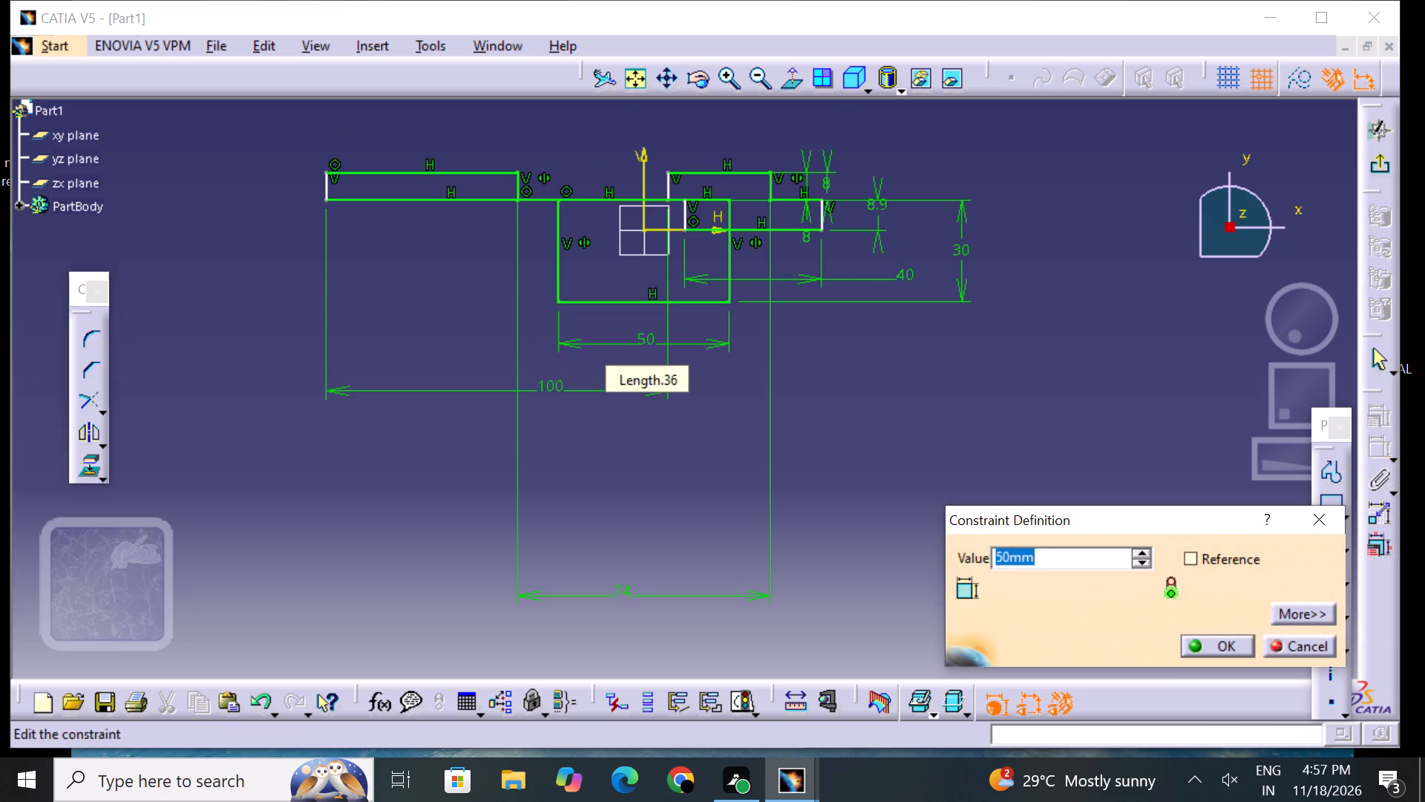
{"action": "key", "text": "BackSpace"}
{"action": "type", "text": "24"}
{"action": "key", "text": "Return"}
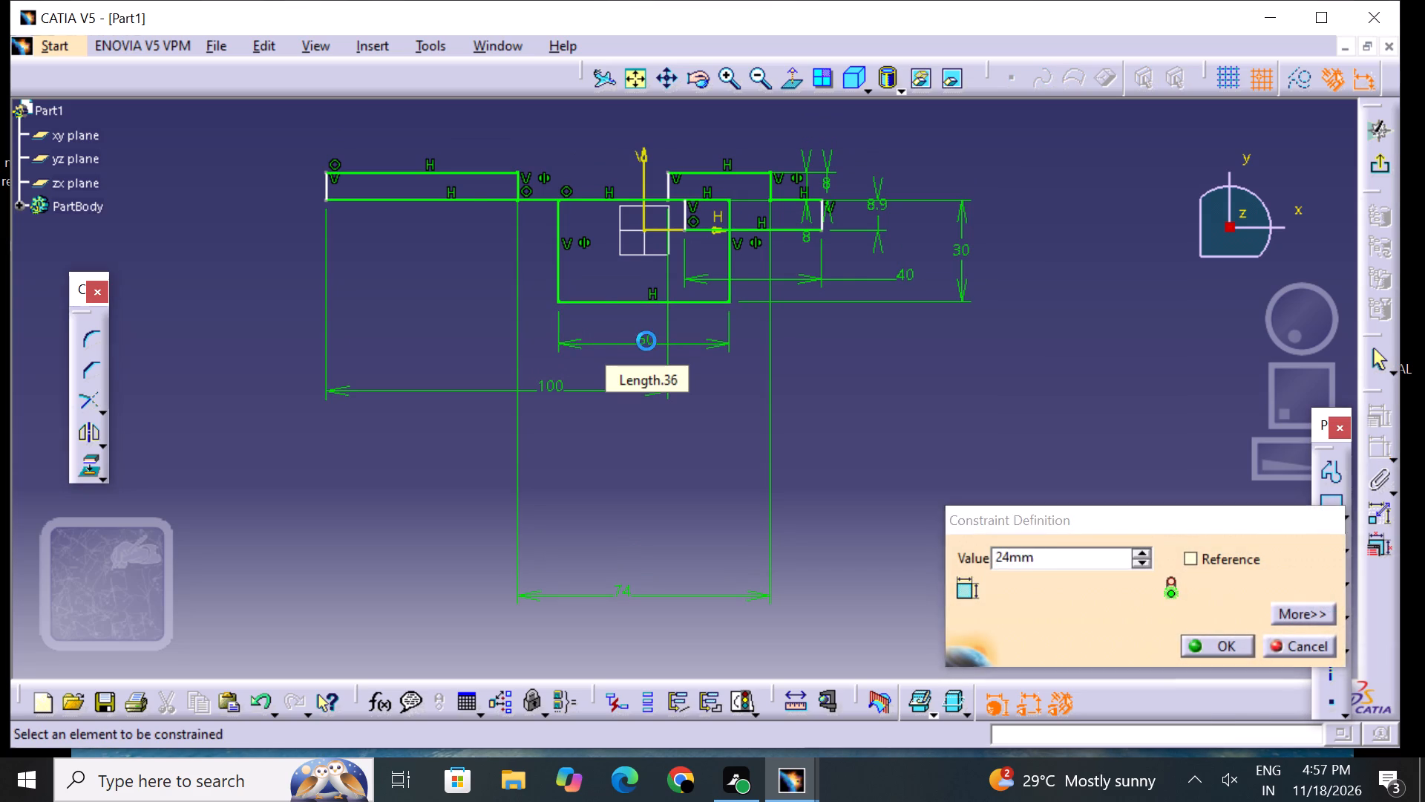
{"action": "left_click", "coordinate": [695, 522]}
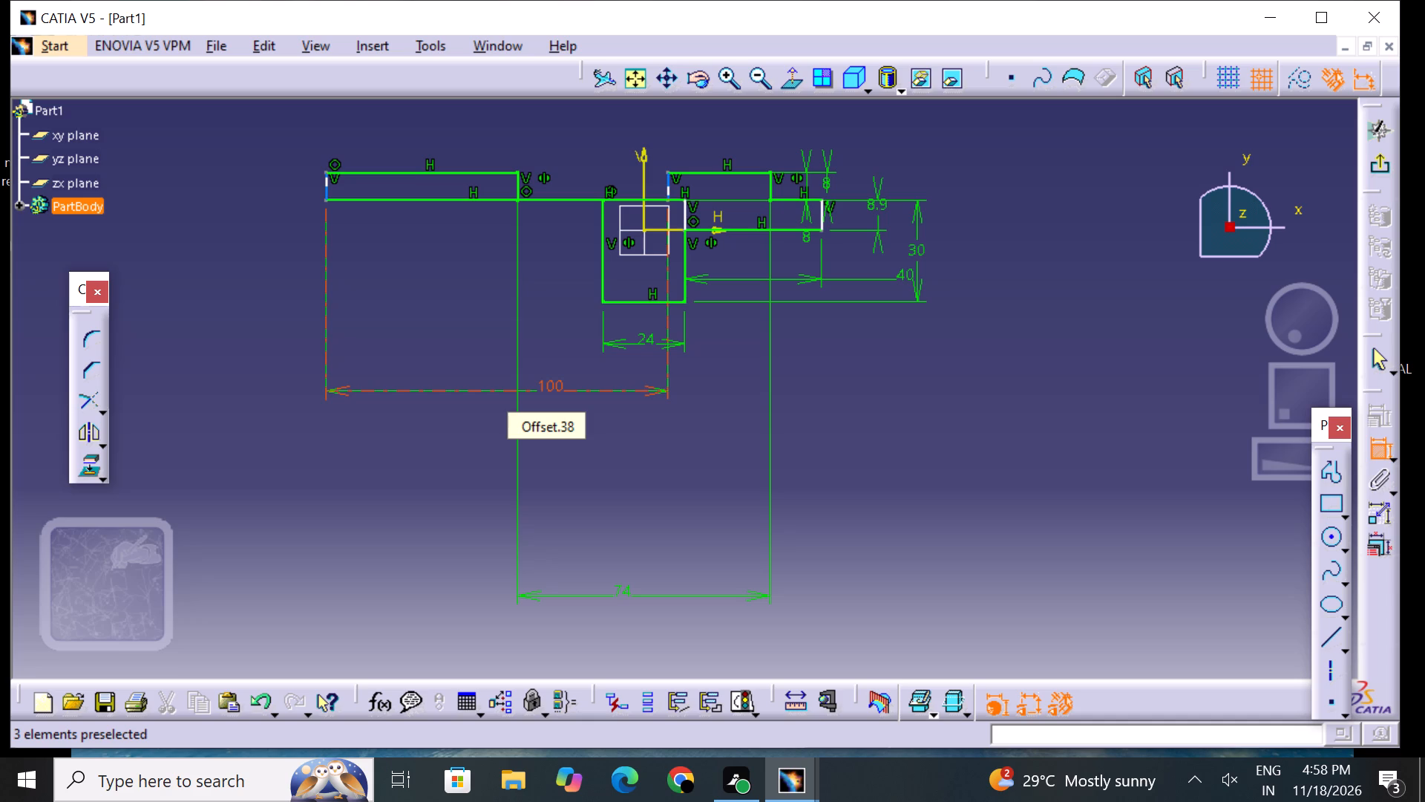
Set the distance between the profile's two outer vertical edges above the base to 40 mm and try moving its dimension upward.
{"action": "double_click", "coordinate": [654, 599]}
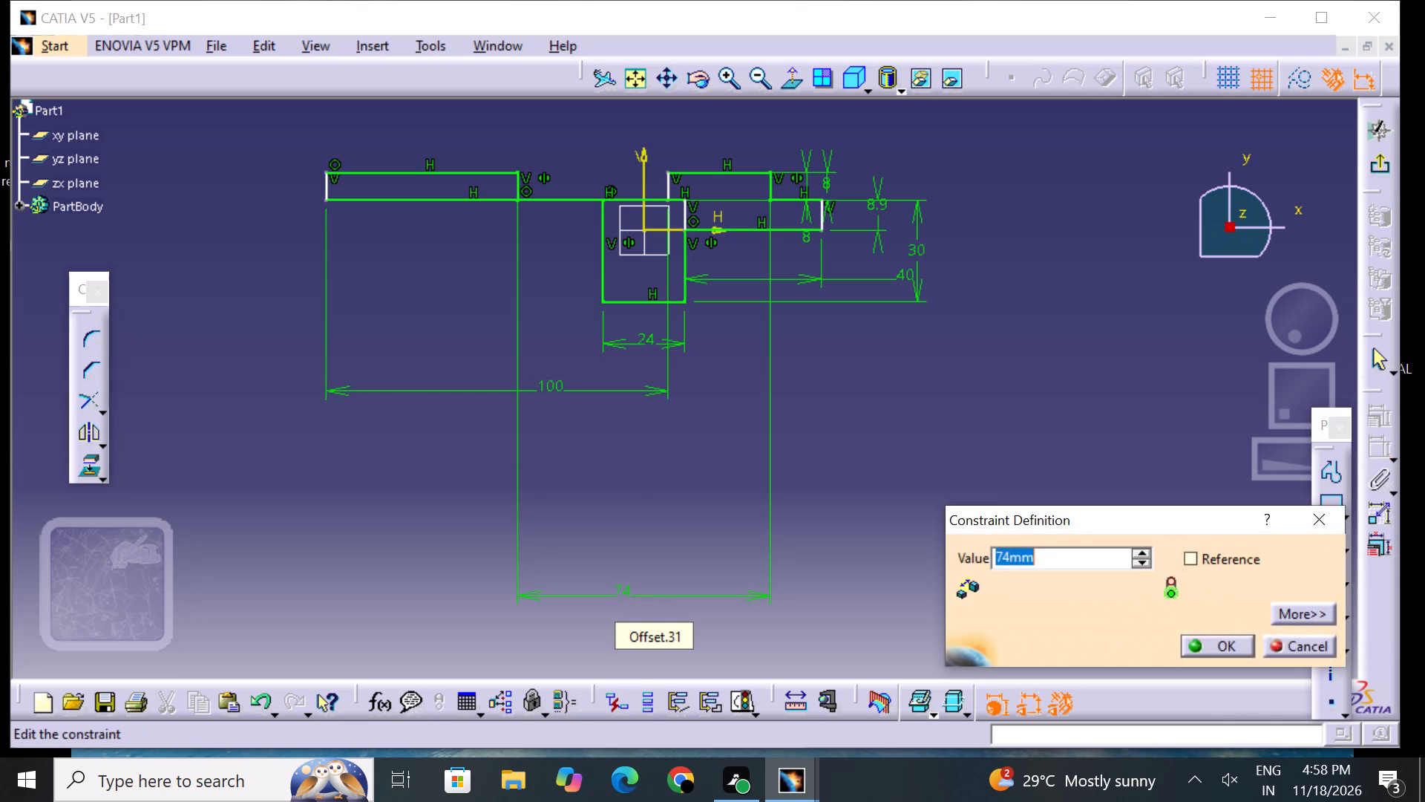
{"action": "key", "text": "BackSpace"}
{"action": "type", "text": "40"}
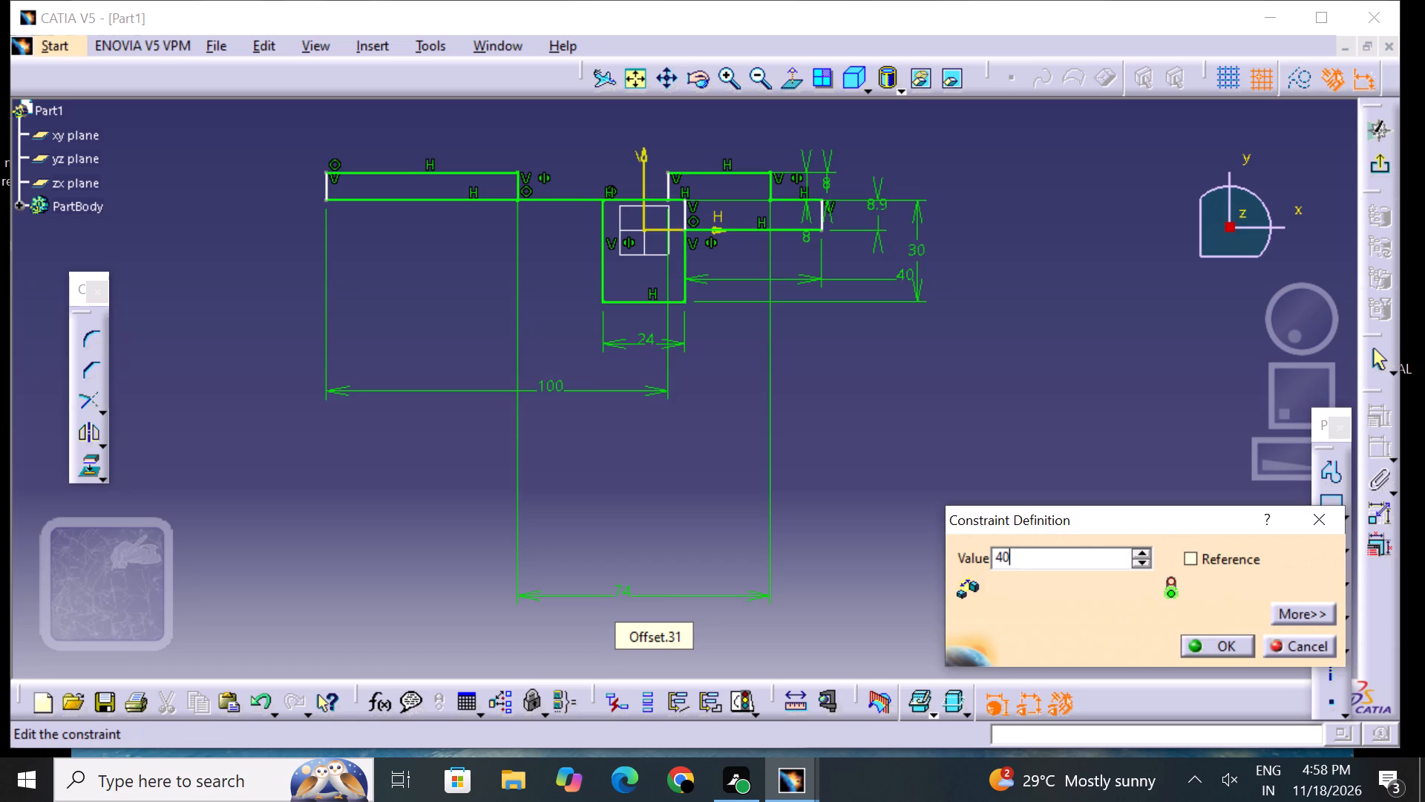
{"action": "key", "text": "Return"}
{"action": "left_click", "coordinate": [767, 539]}
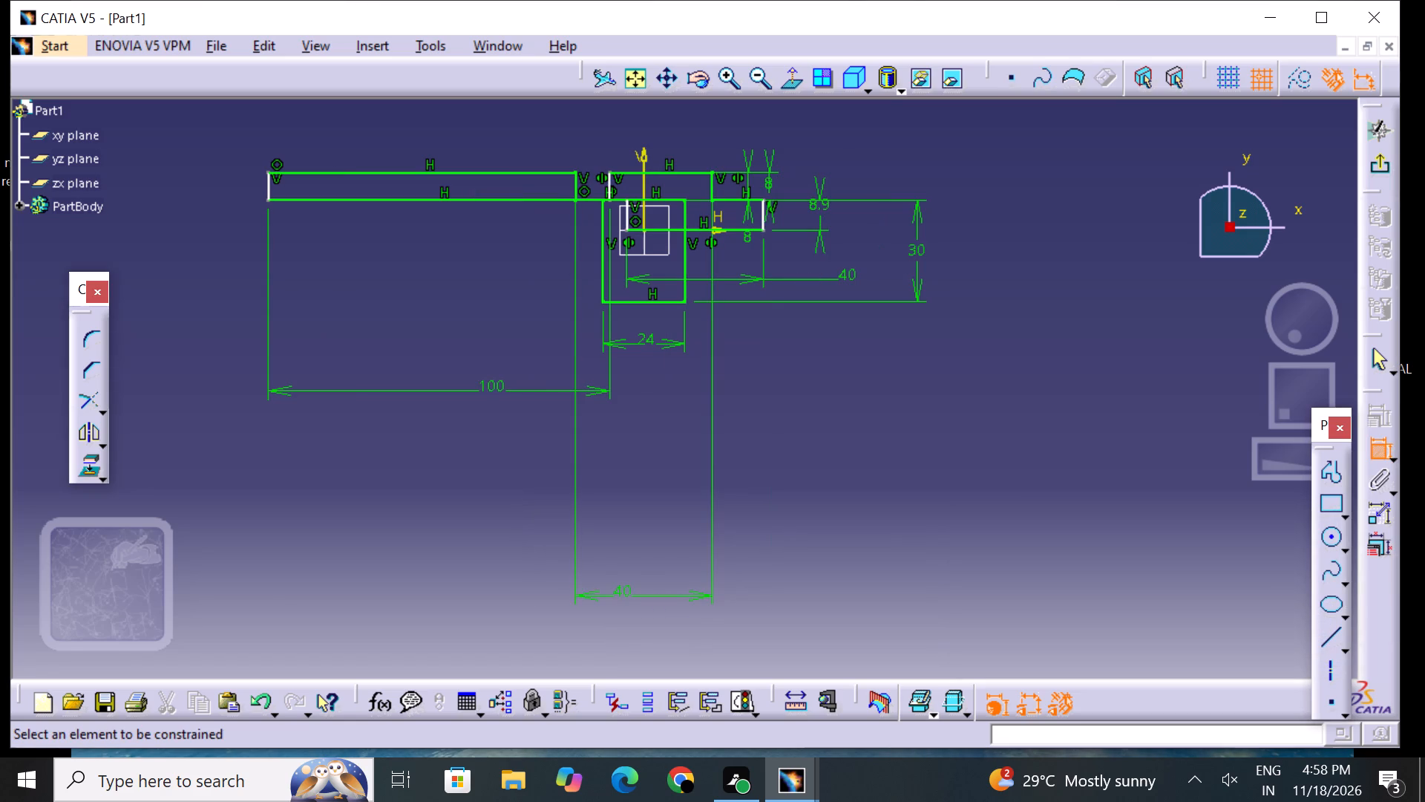
{"action": "left_click_drag", "start_coordinate": [629, 587], "coordinate": [652, 425]}
{"action": "left_click_drag", "start_coordinate": [650, 587], "coordinate": [661, 428]}
Set the horizontal distance between the recess's two upper inner vertical edges, the 100 mm dimension, to 74 mm.
{"action": "double_click", "coordinate": [479, 384]}
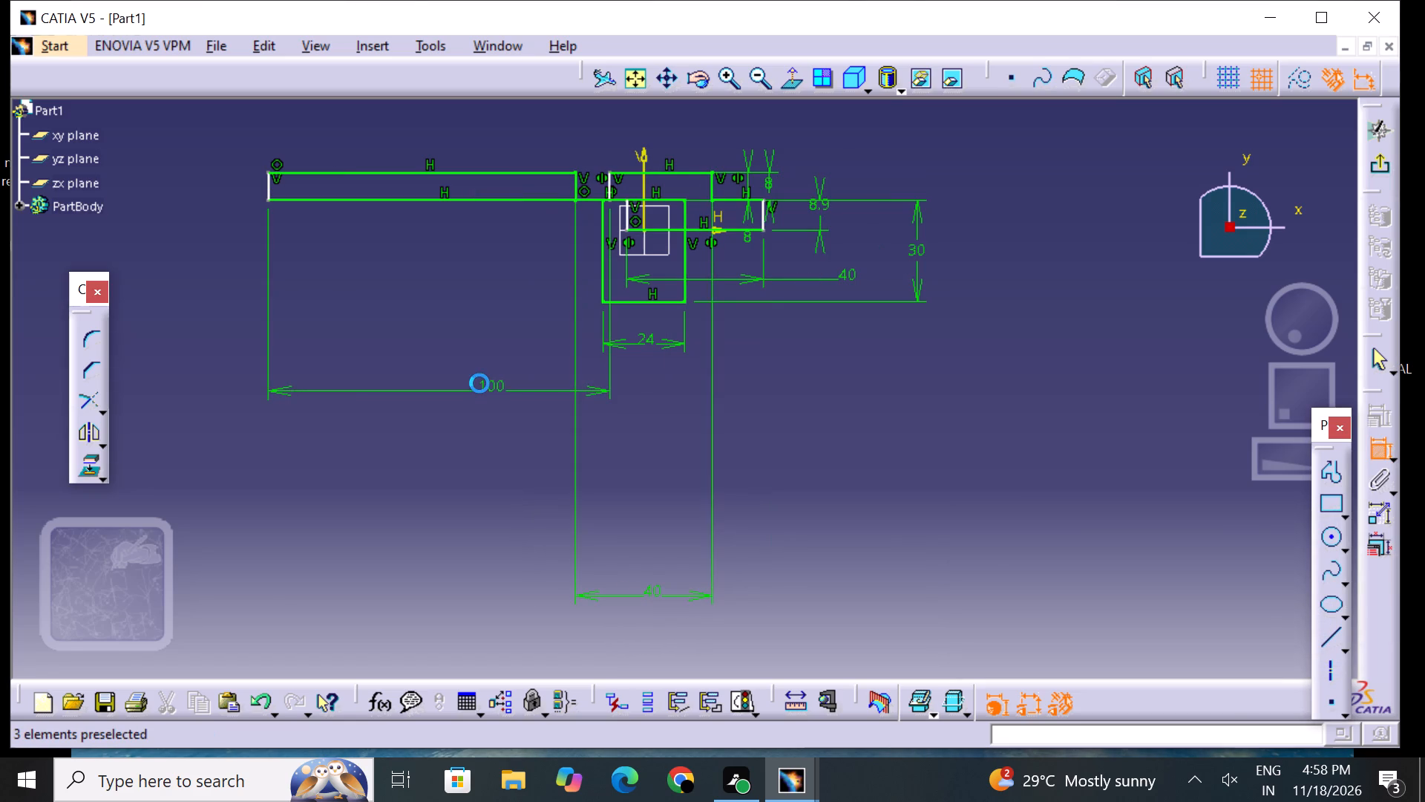
{"action": "key", "text": "BackSpace"}
{"action": "key", "text": "7"}
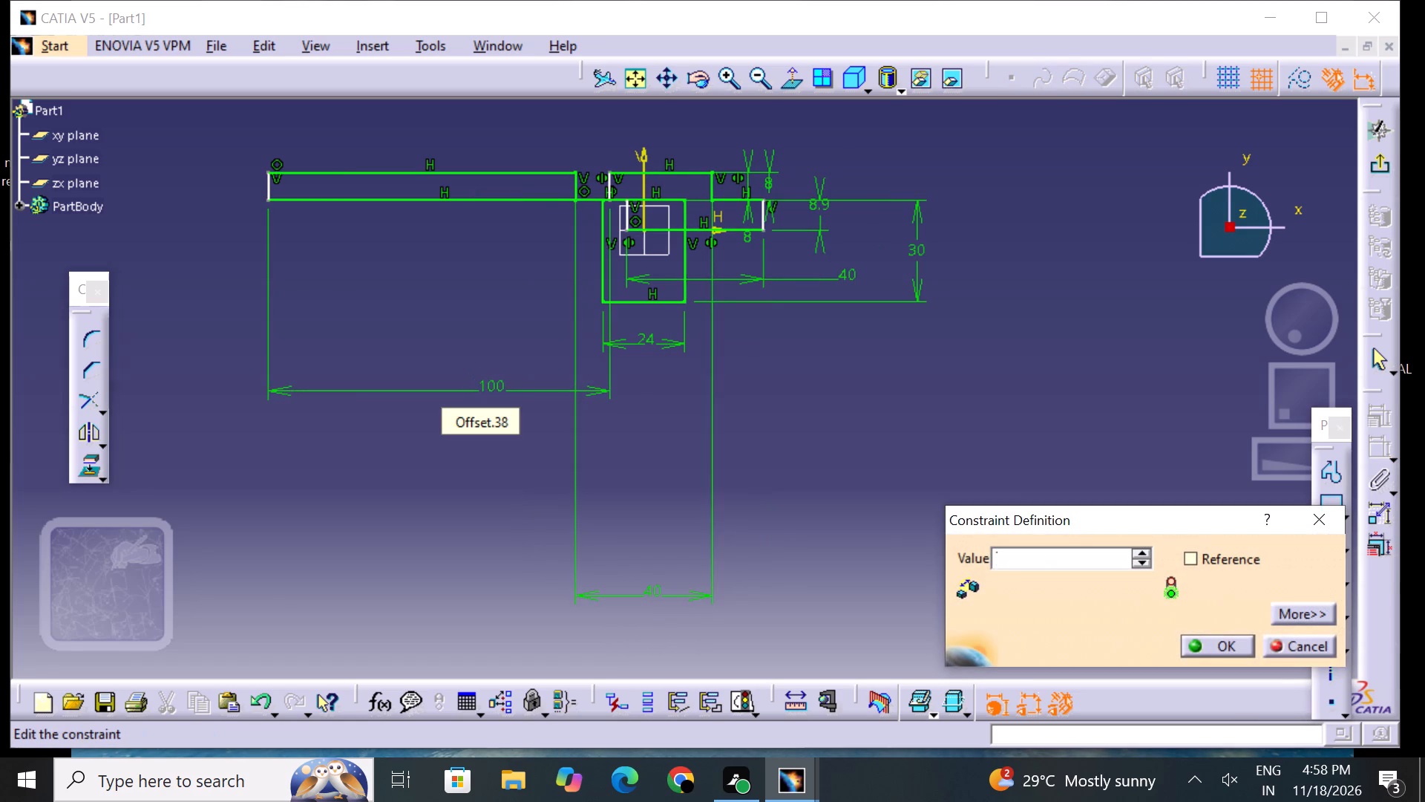
{"action": "key", "text": "4"}
{"action": "key", "text": "Return"}
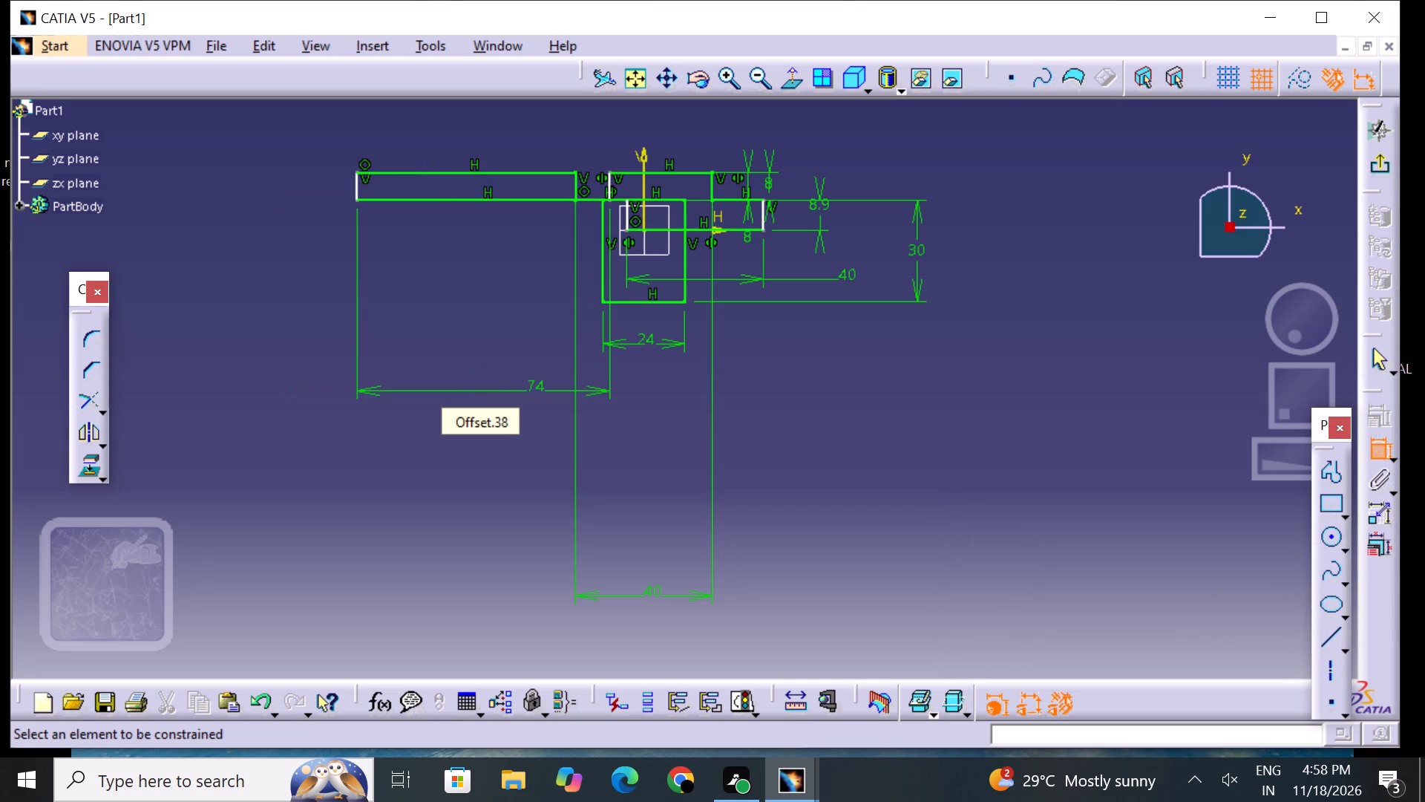
{"action": "left_click", "coordinate": [844, 402]}
{"action": "left_click", "coordinate": [735, 77]}
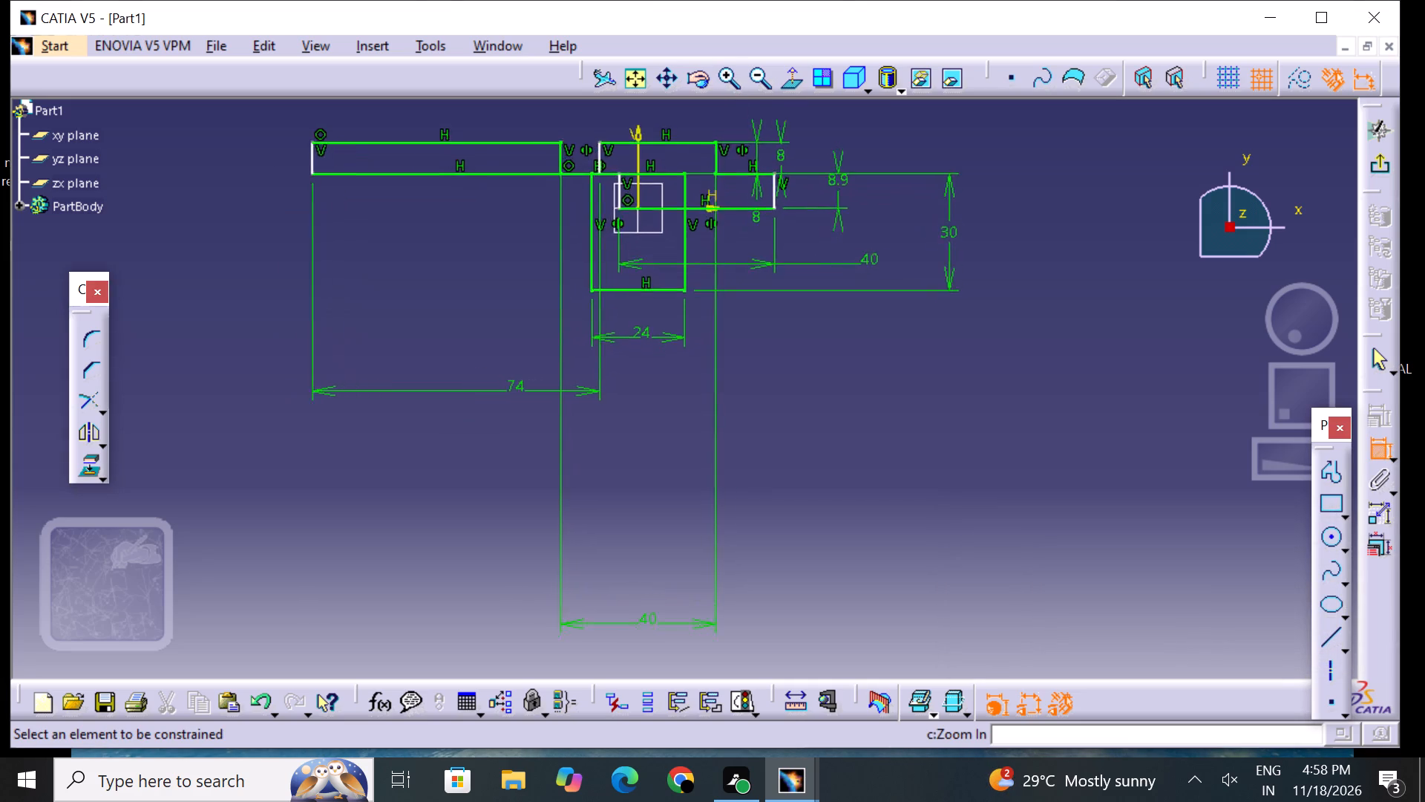
Undo the series of recent dimension edits on the stepped profile, back through the resizing of its base width and base edge height.
{"action": "middle_click_drag", "start_coordinate": [739, 176], "coordinate": [737, 336]}
{"action": "middle_click_drag", "start_coordinate": [750, 332], "coordinate": [839, 303]}
{"action": "key", "text": "ctrl+z"}
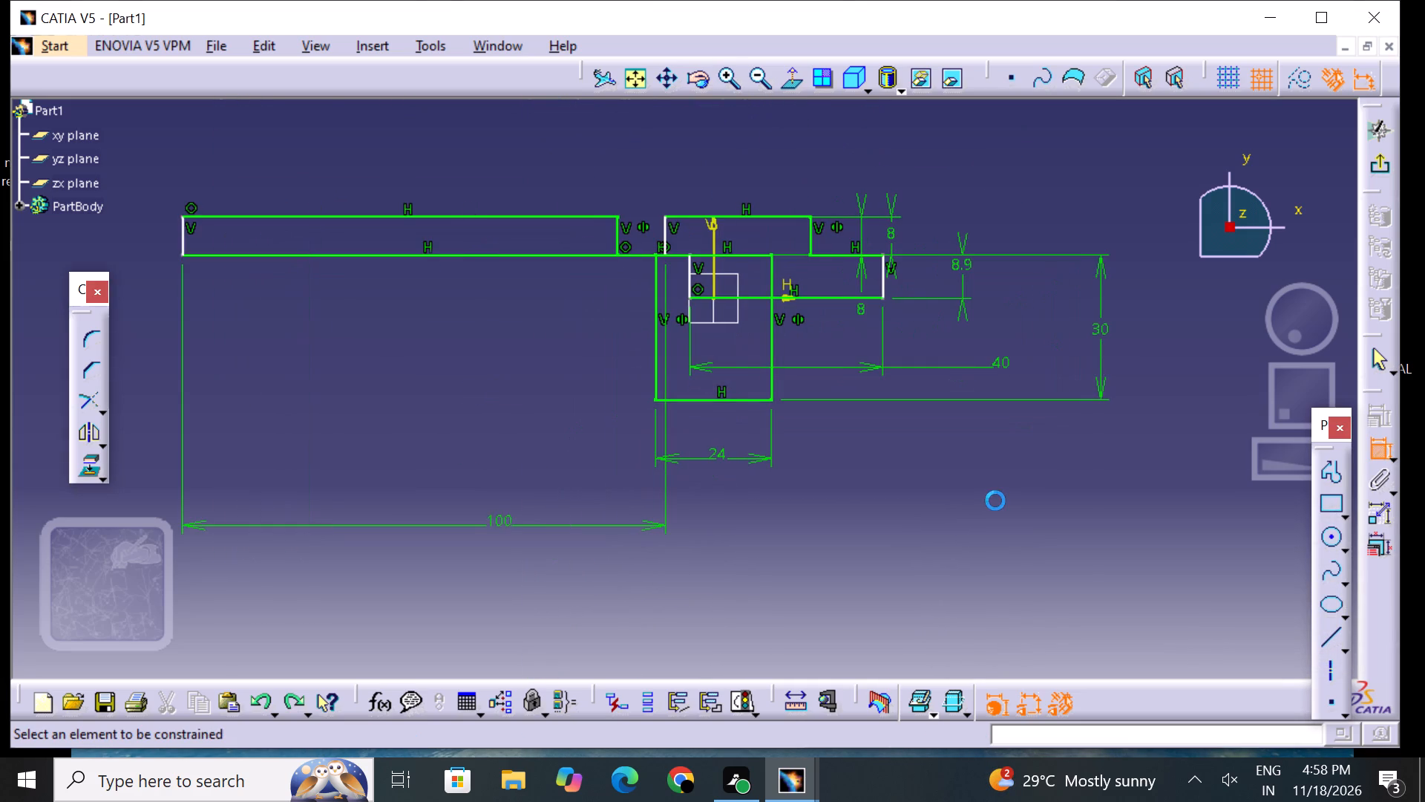
{"action": "key", "text": "ctrl+z"}
{"action": "key", "text": "ctrl+z"}
{"action": "key", "text": "ctrl+z"}
{"action": "key", "text": "ctrl+z"}
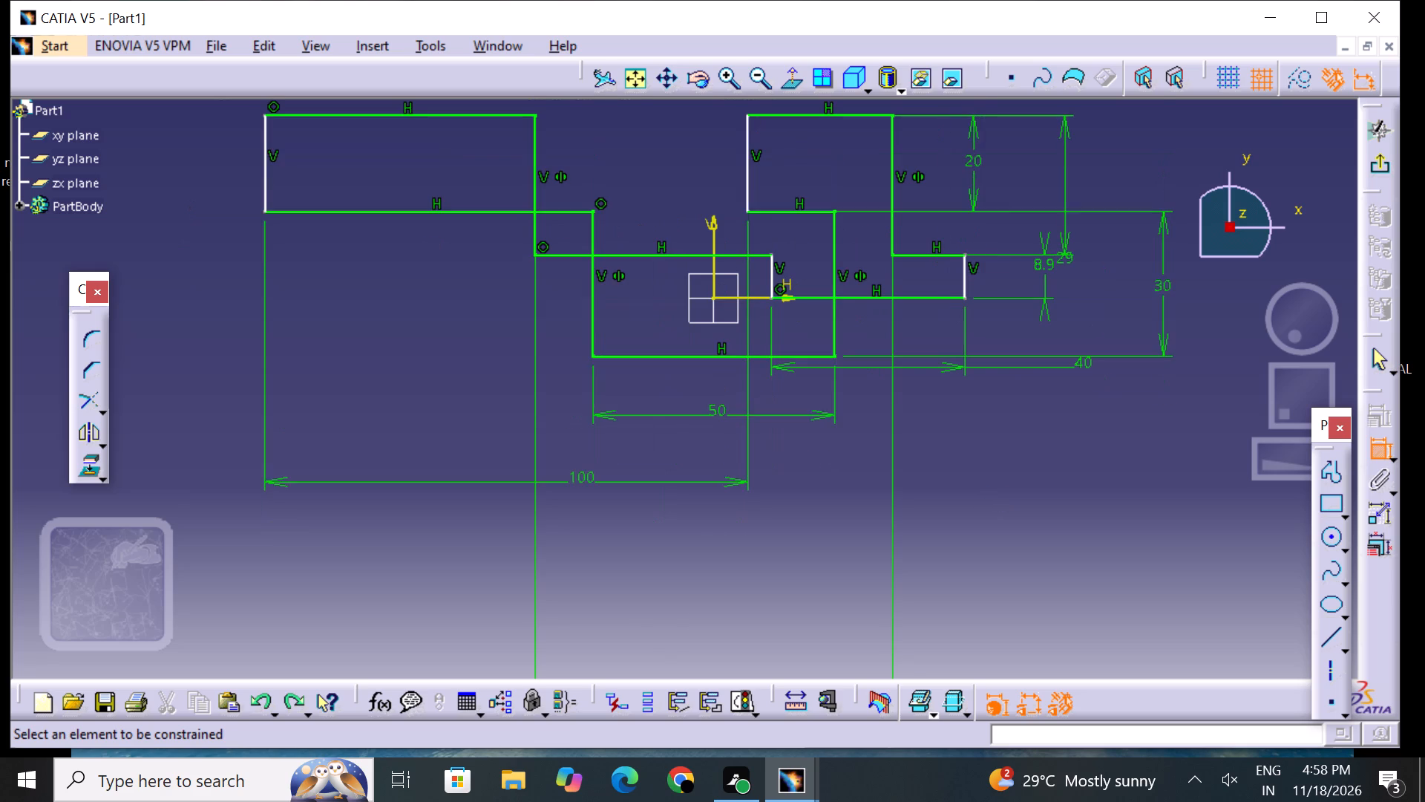
{"action": "key", "text": "ctrl+z"}
{"action": "key", "text": "z"}
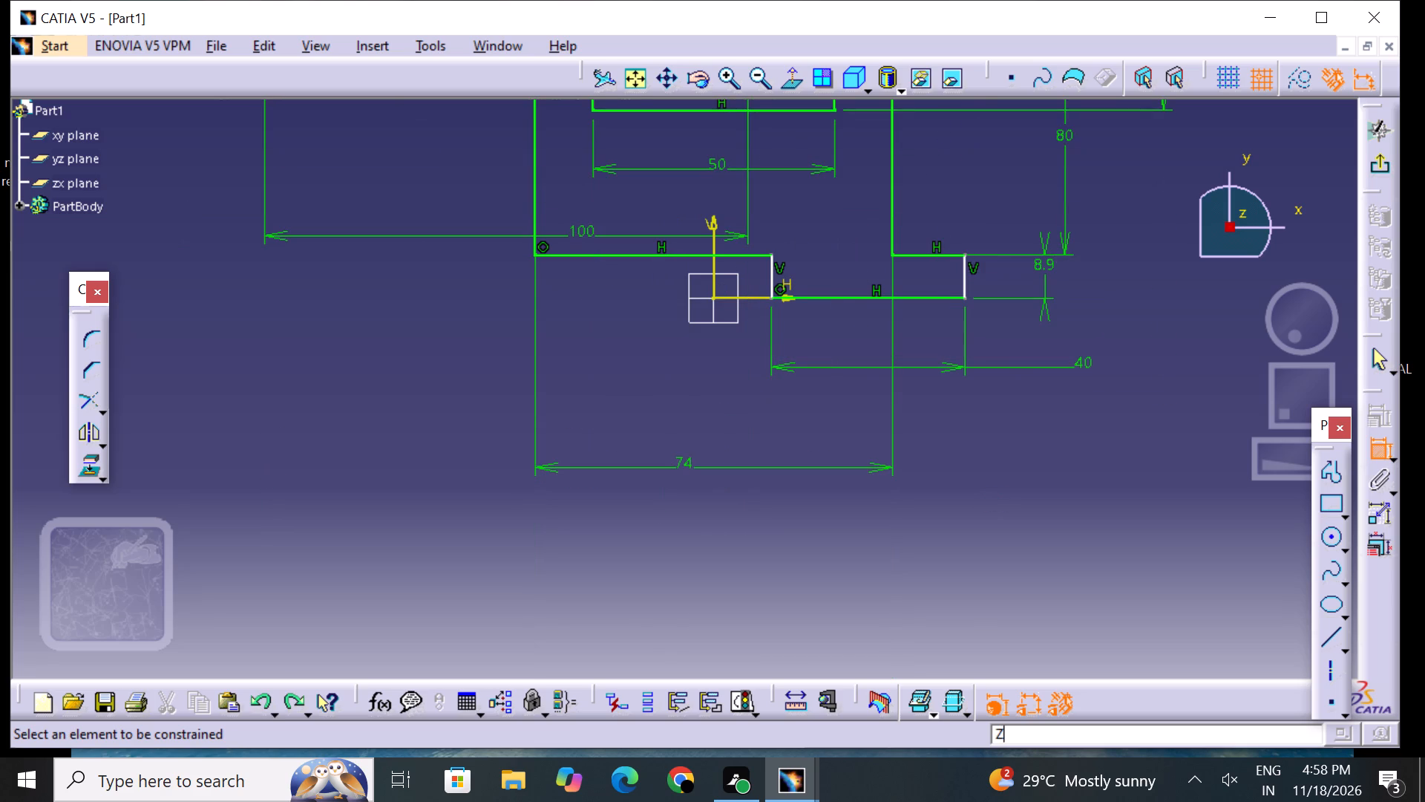
{"action": "middle_click_drag", "start_coordinate": [951, 216], "coordinate": [985, 485]}
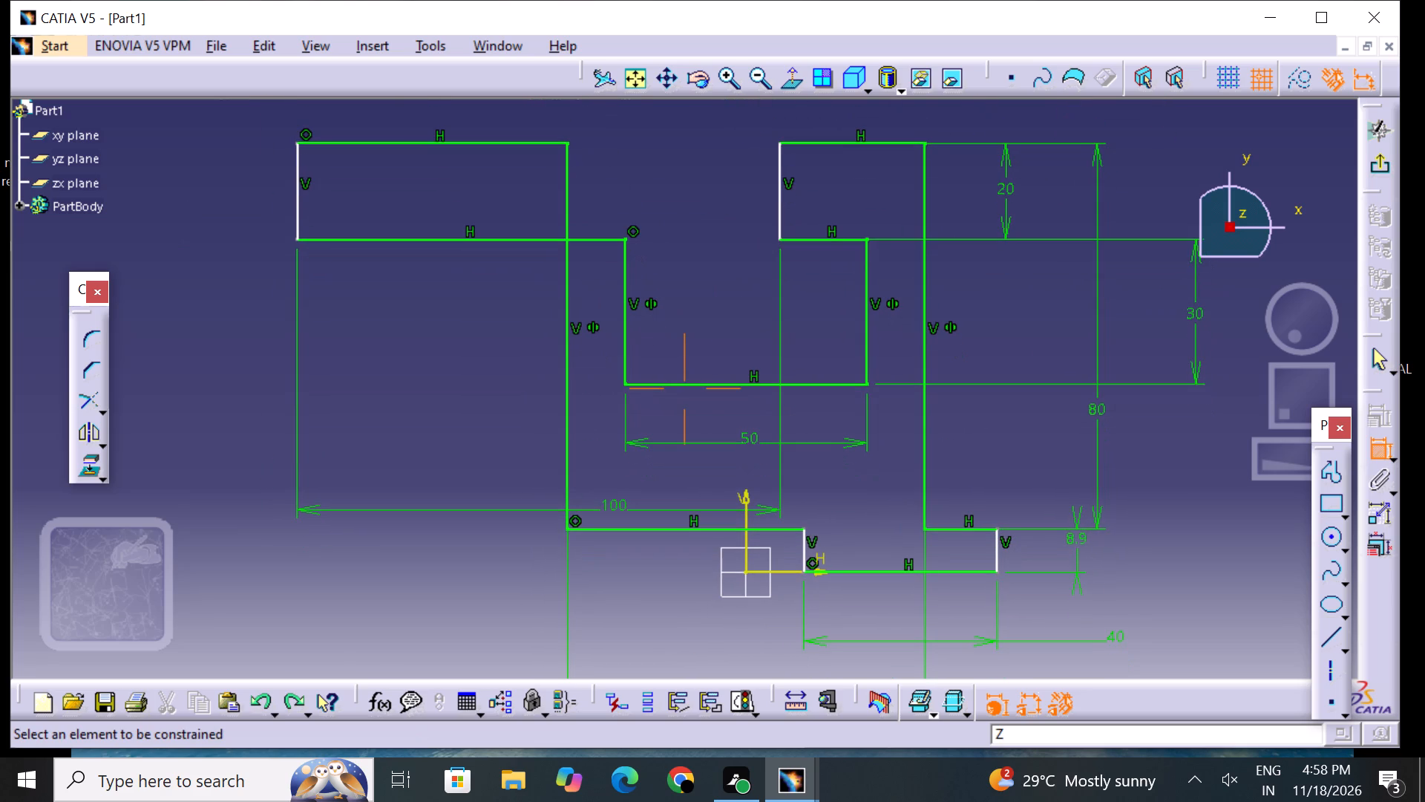
{"action": "key", "text": "ctrl+z"}
{"action": "key", "text": "ctrl+z"}
{"action": "key", "text": "ctrl+z"}
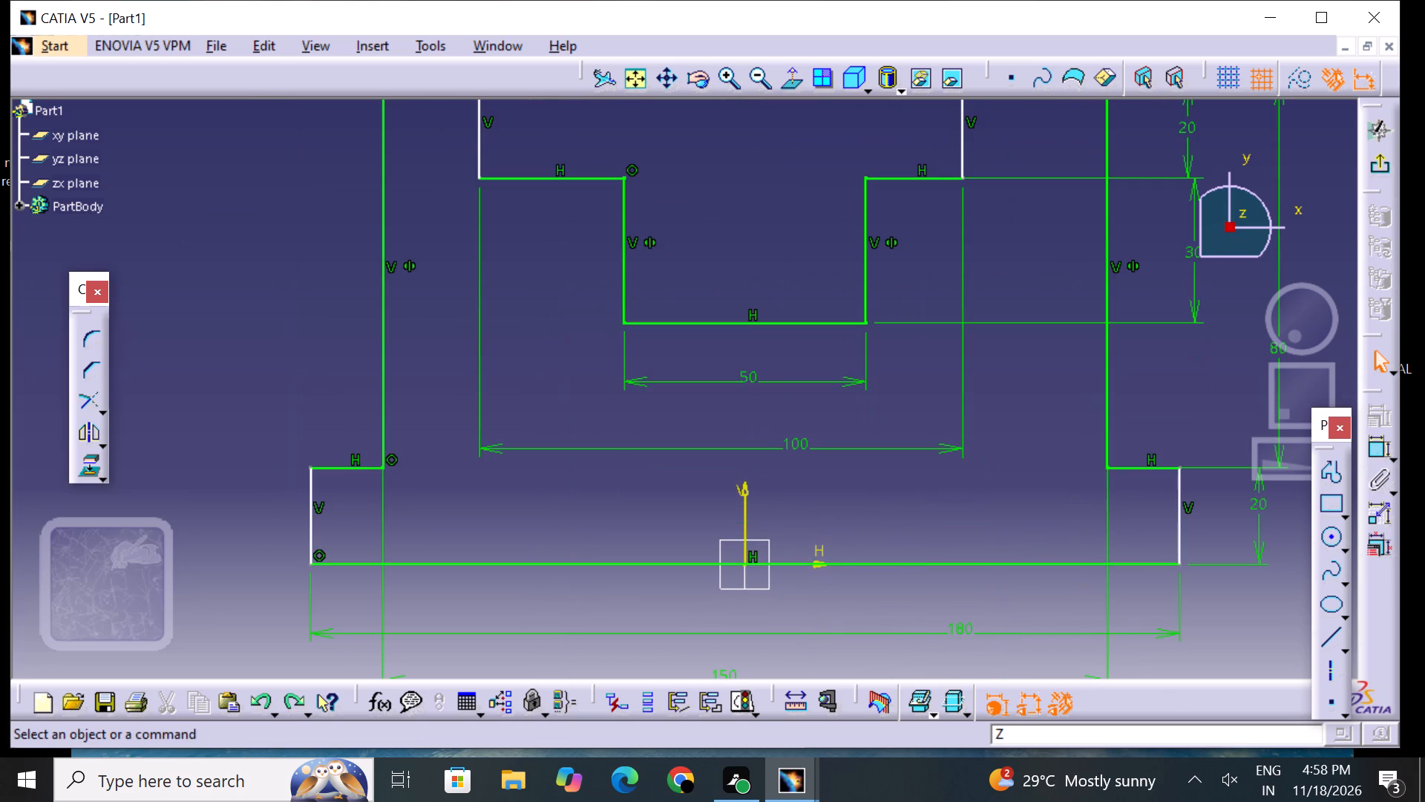
Move the 150 mm dimension between the profile's outer vertical edges further below the base, clear of the overall base width dimension.
{"action": "middle_click_drag", "start_coordinate": [793, 277], "coordinate": [622, 578]}
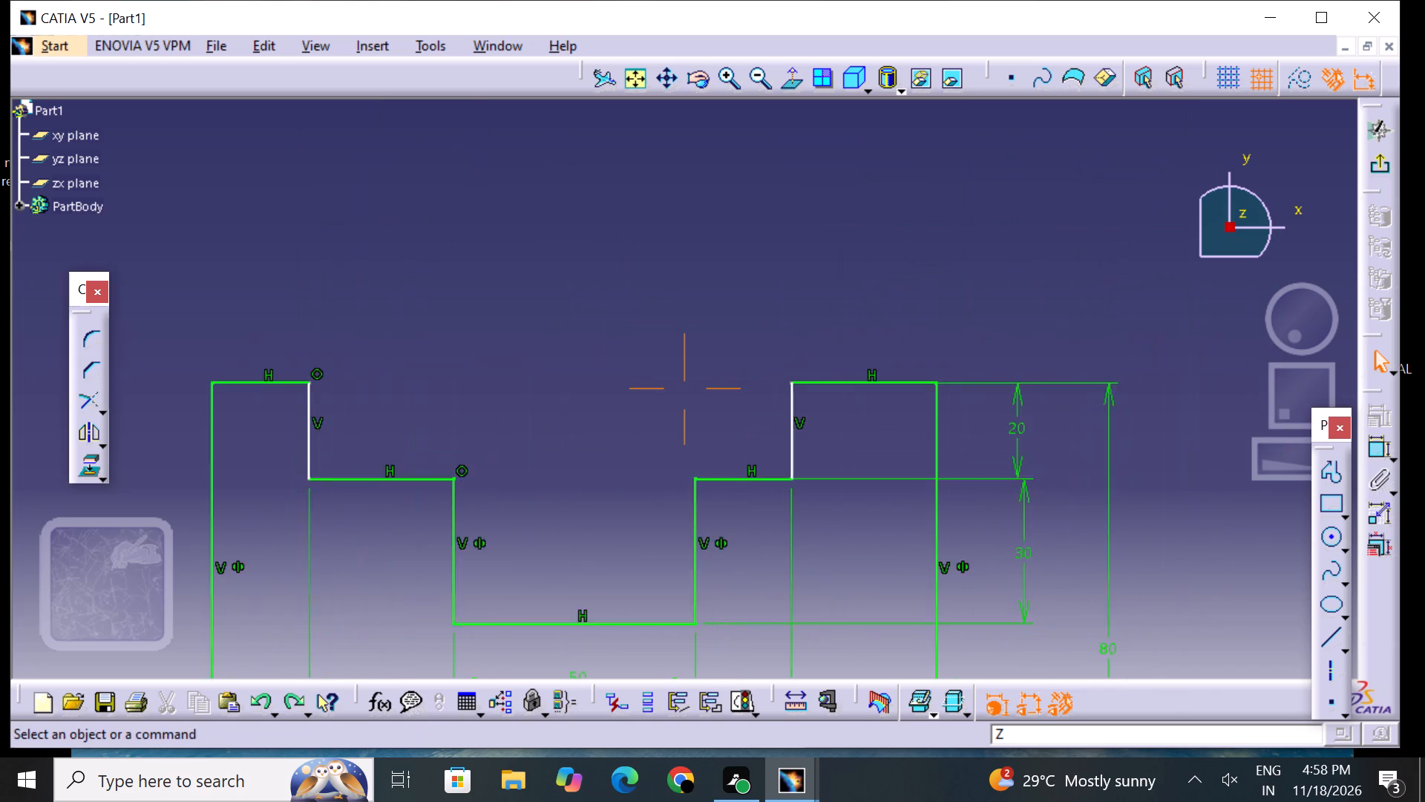
{"action": "middle_click_drag", "start_coordinate": [622, 578], "coordinate": [655, 435]}
{"action": "left_click", "coordinate": [761, 82]}
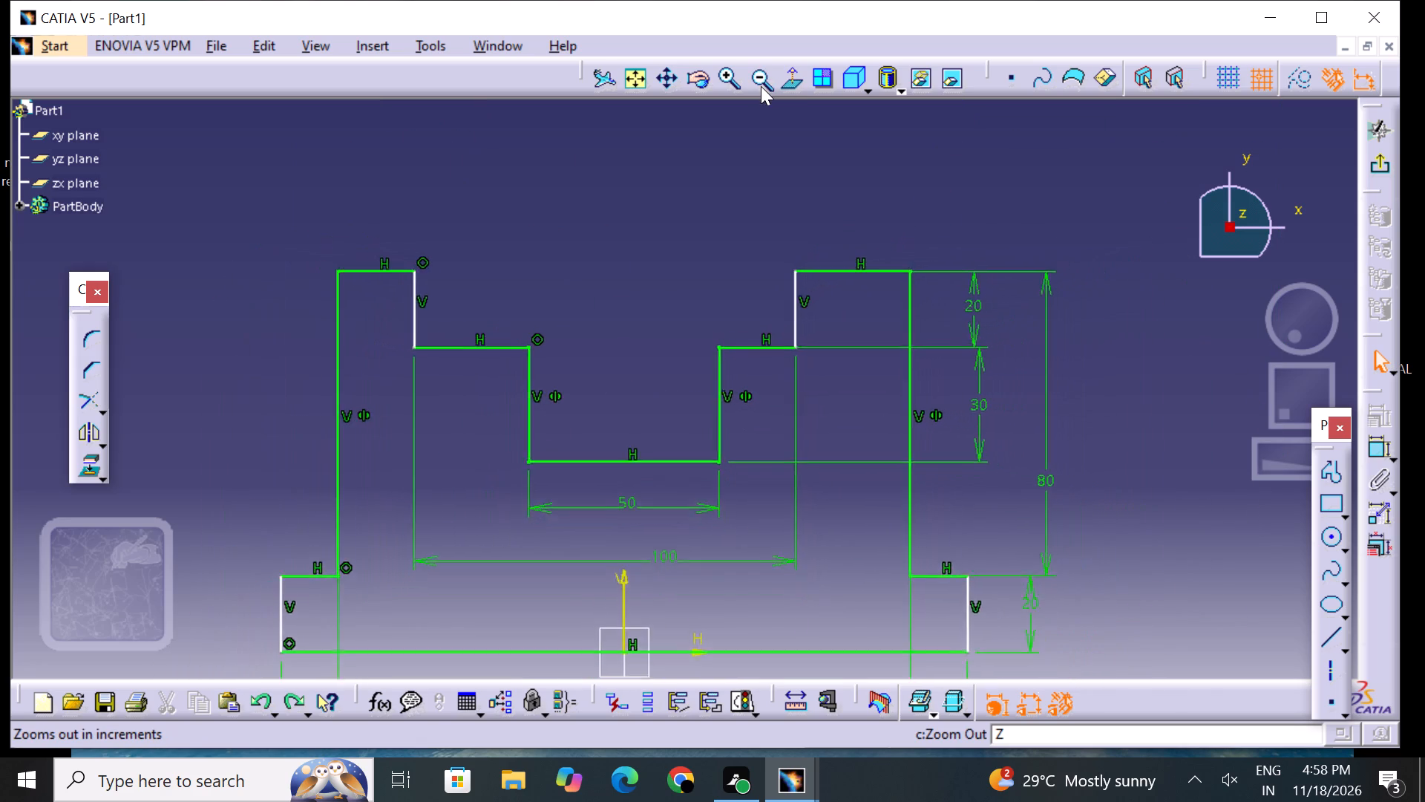
{"action": "left_click", "coordinate": [761, 79]}
{"action": "middle_click_drag", "start_coordinate": [842, 385], "coordinate": [845, 369]}
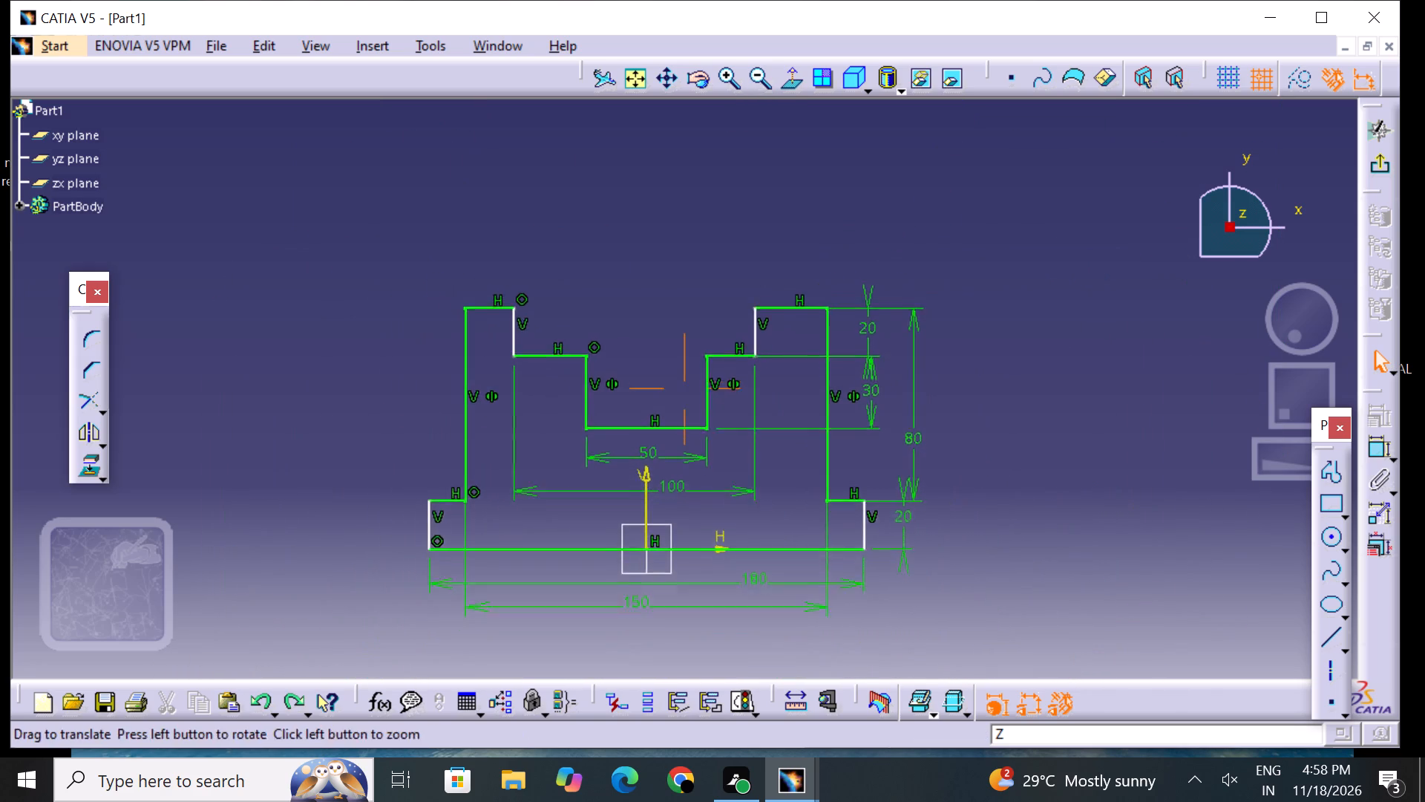
{"action": "middle_click_drag", "start_coordinate": [845, 369], "coordinate": [862, 260]}
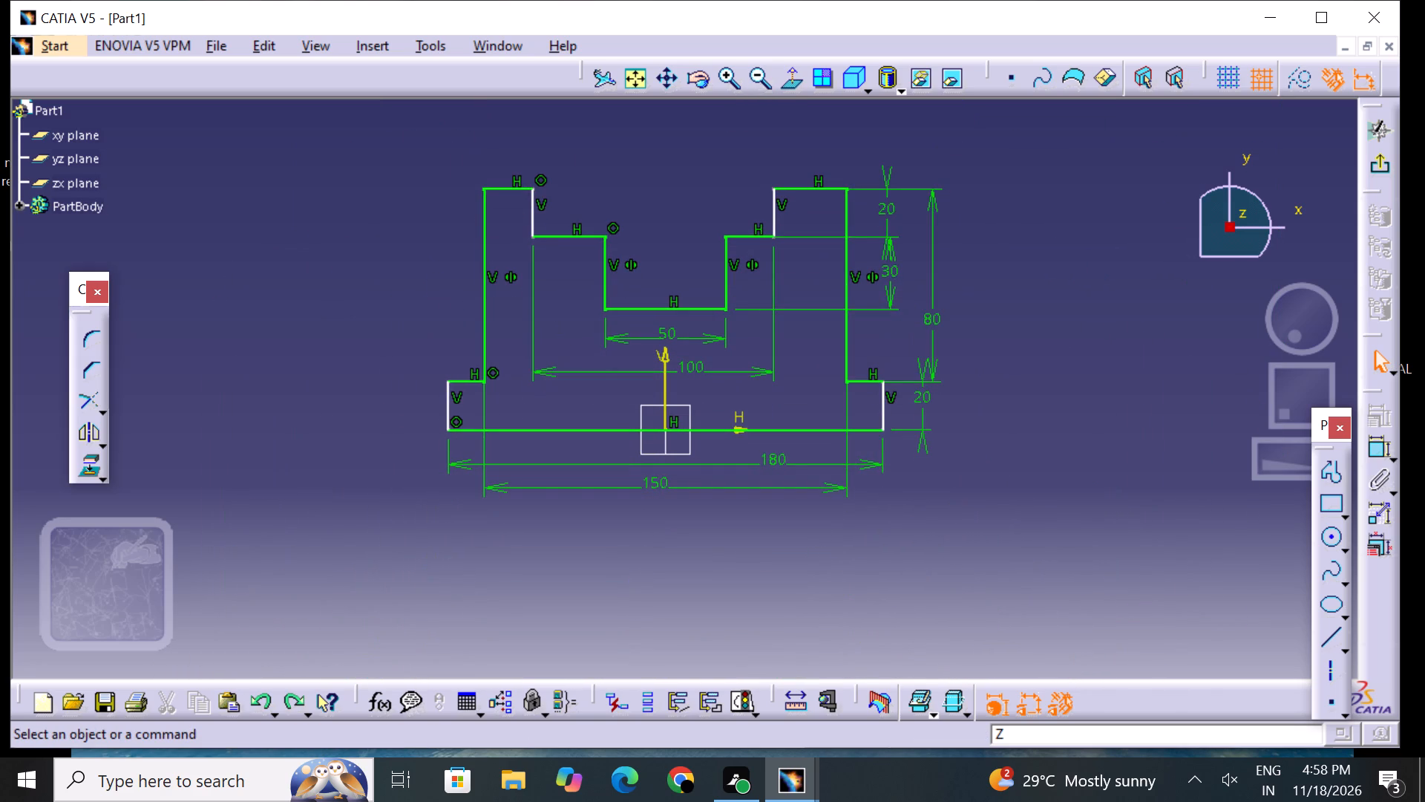
{"action": "left_click_drag", "start_coordinate": [643, 483], "coordinate": [650, 519]}
{"action": "left_click", "coordinate": [697, 590]}
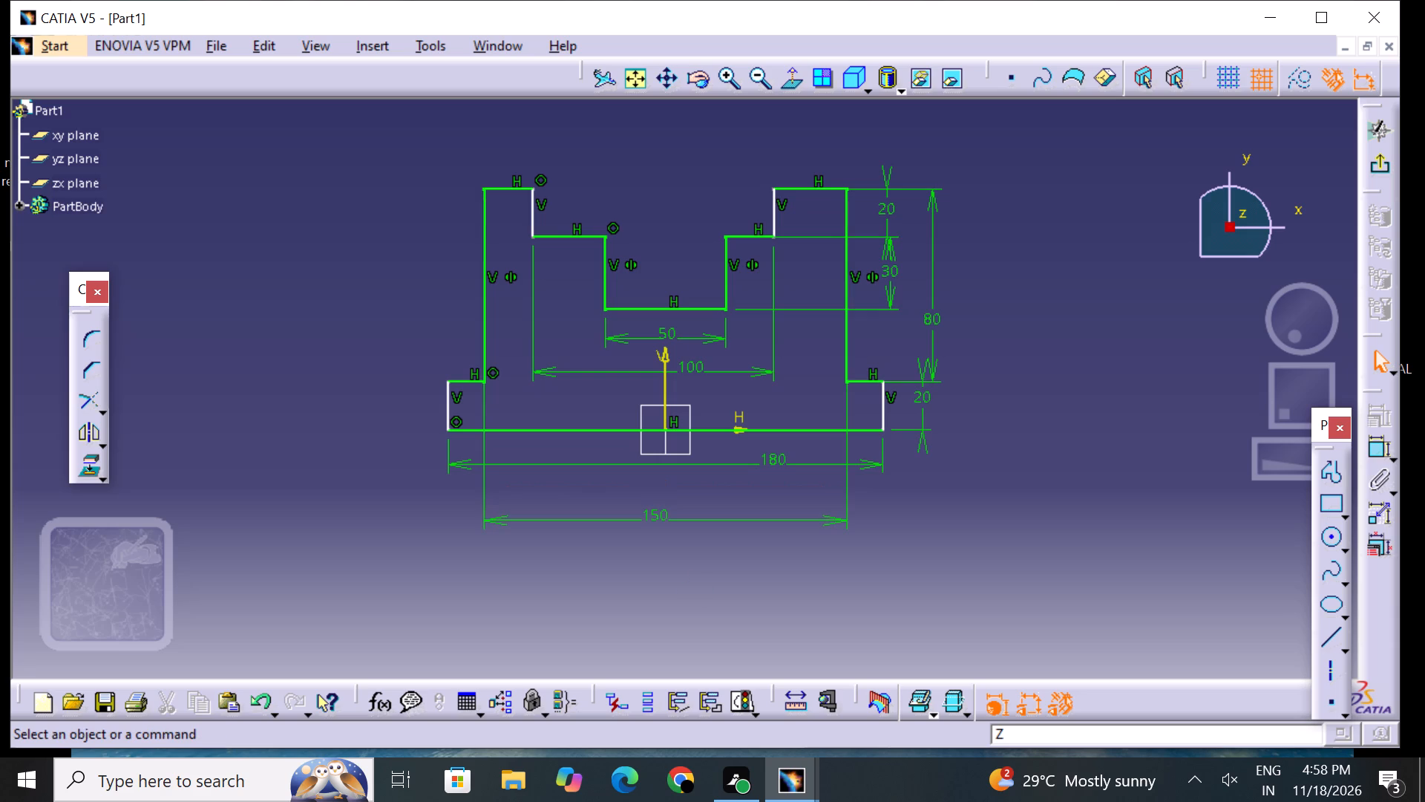
Open the overall base width dimension, the 180 mm one below the profile, for editing.
{"action": "double_click", "coordinate": [766, 461]}
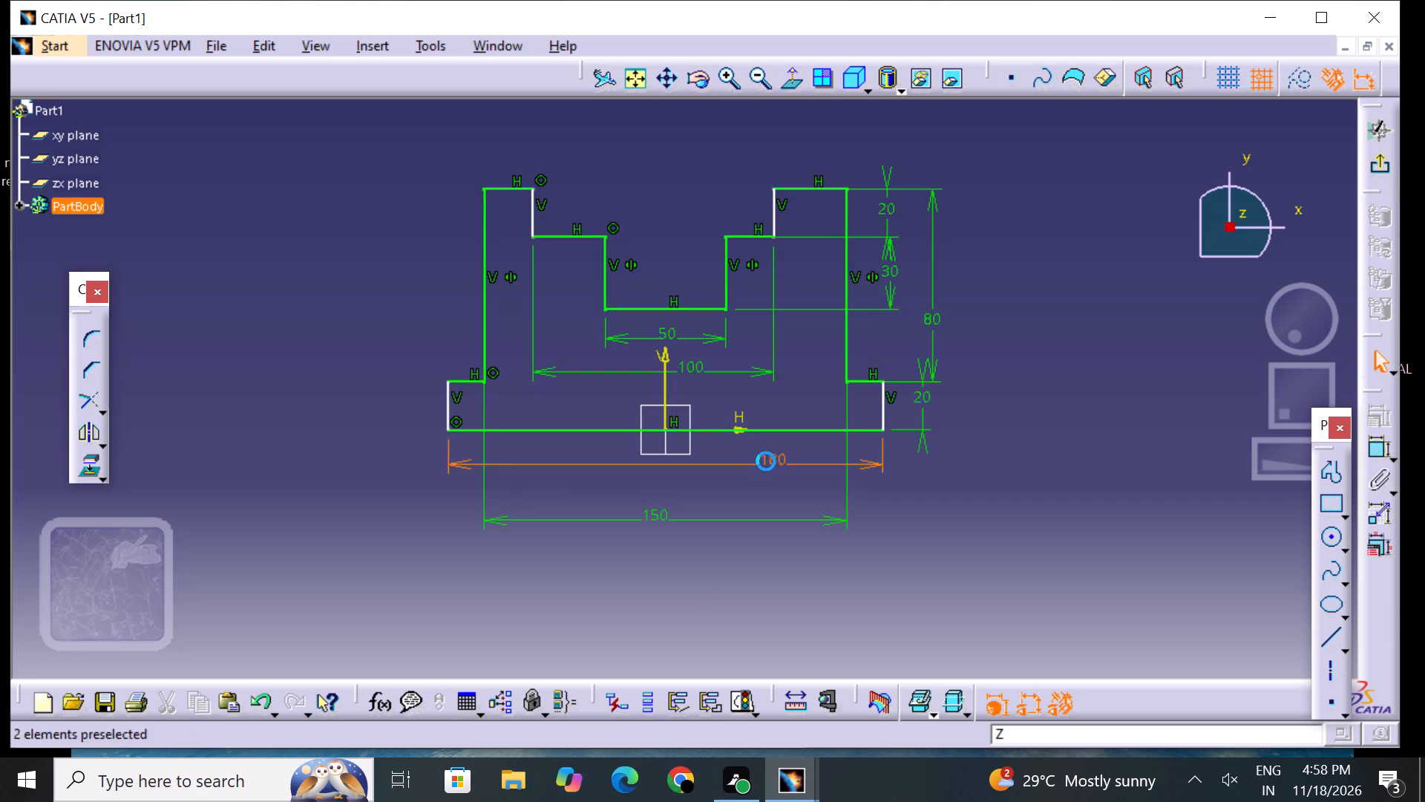
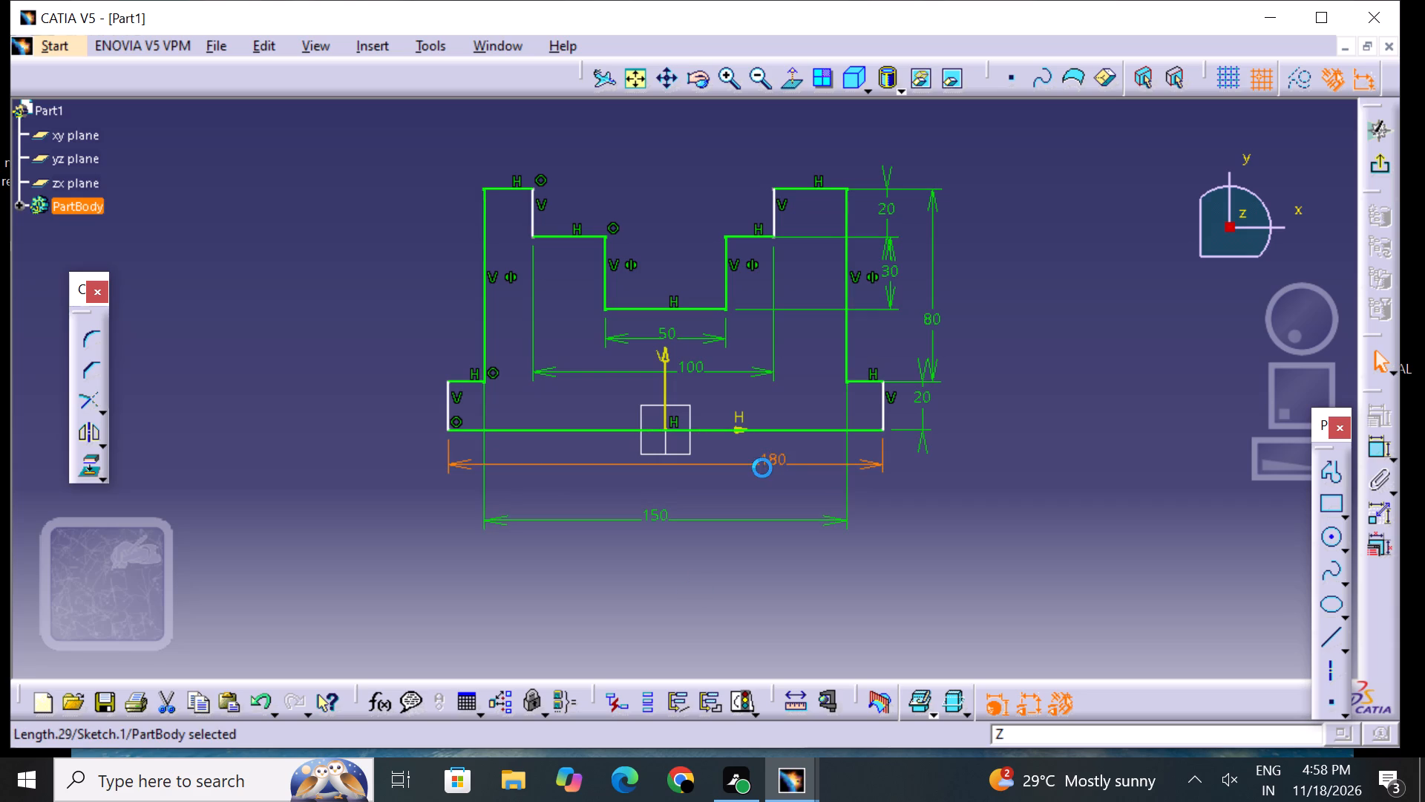
Set the overall base width, the 180 mm dimension below the profile, to 74 mm.
{"action": "double_click", "coordinate": [772, 459]}
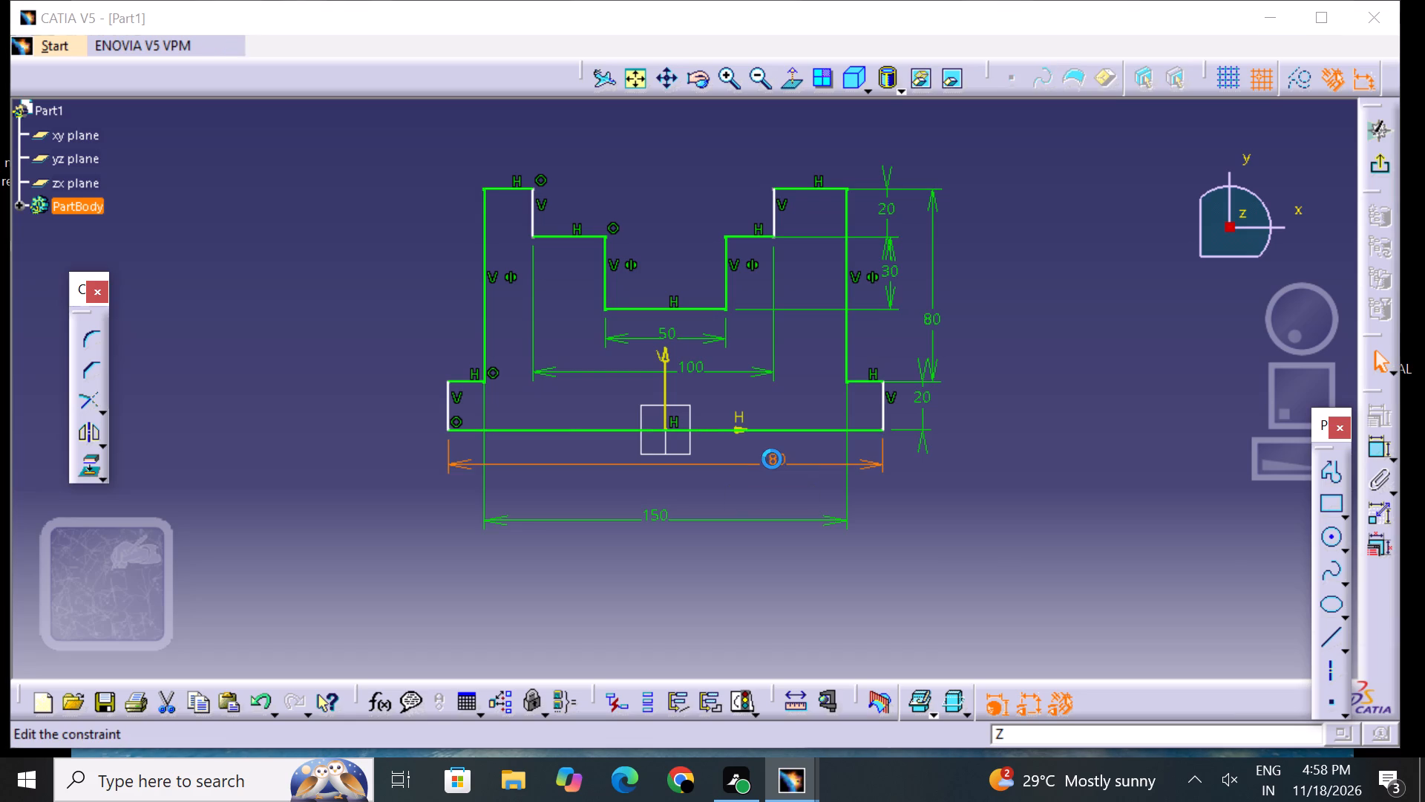
{"action": "key", "text": "BackSpace"}
{"action": "type", "text": "74"}
{"action": "key", "text": "Return"}
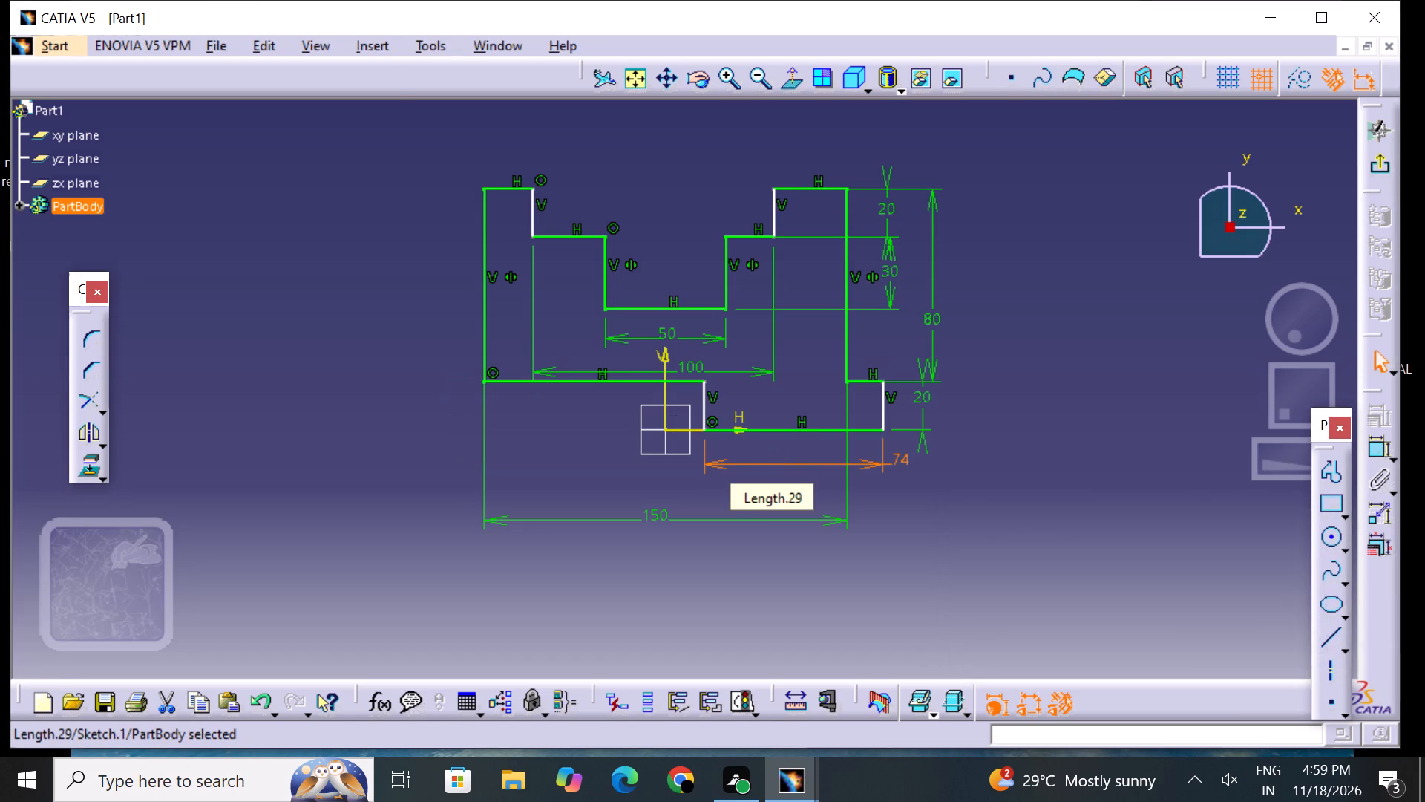
{"action": "left_click", "coordinate": [598, 620]}
Set the distance between the profile's outer vertical edges, the 150 mm dimension, to 40 mm.
{"action": "double_click", "coordinate": [656, 517]}
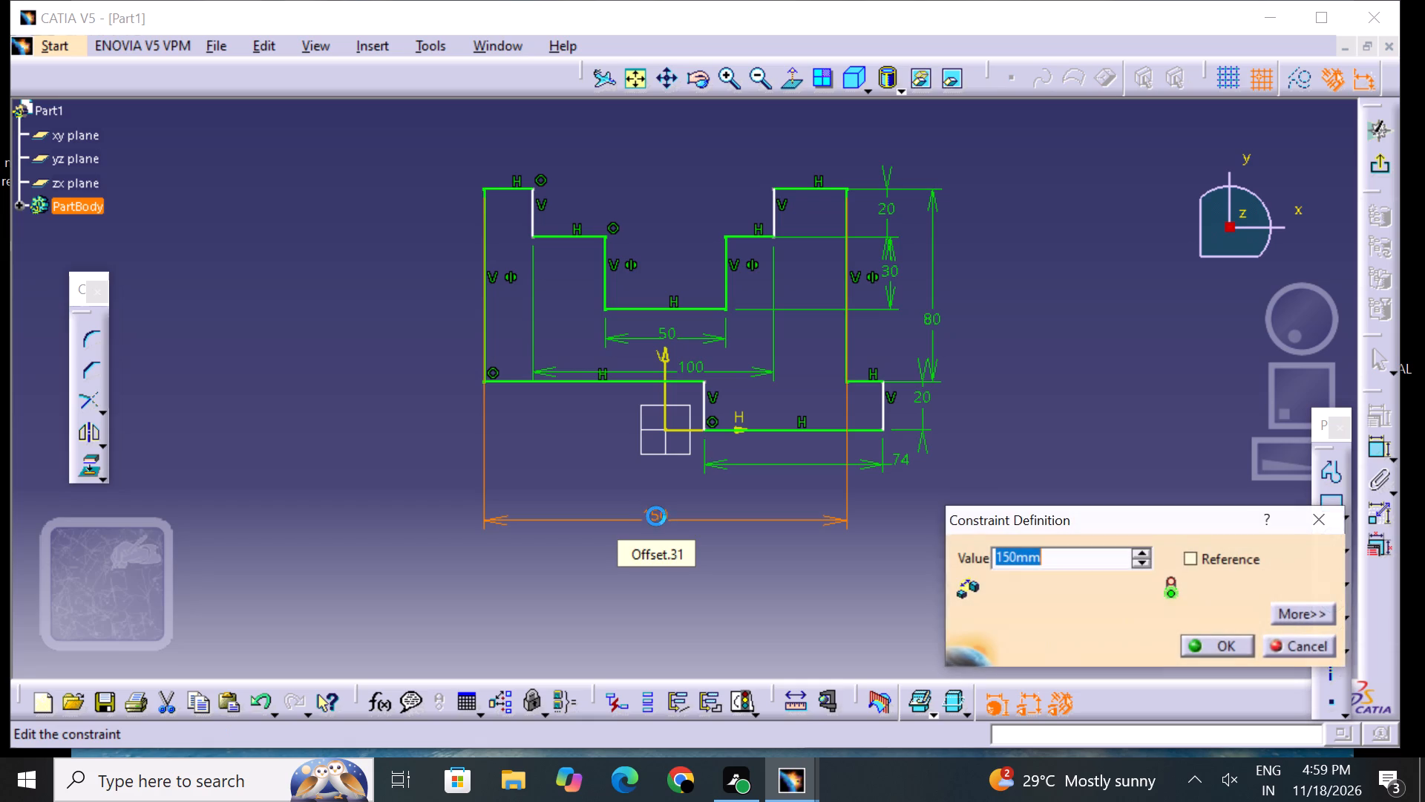
{"action": "key", "text": "BackSpace"}
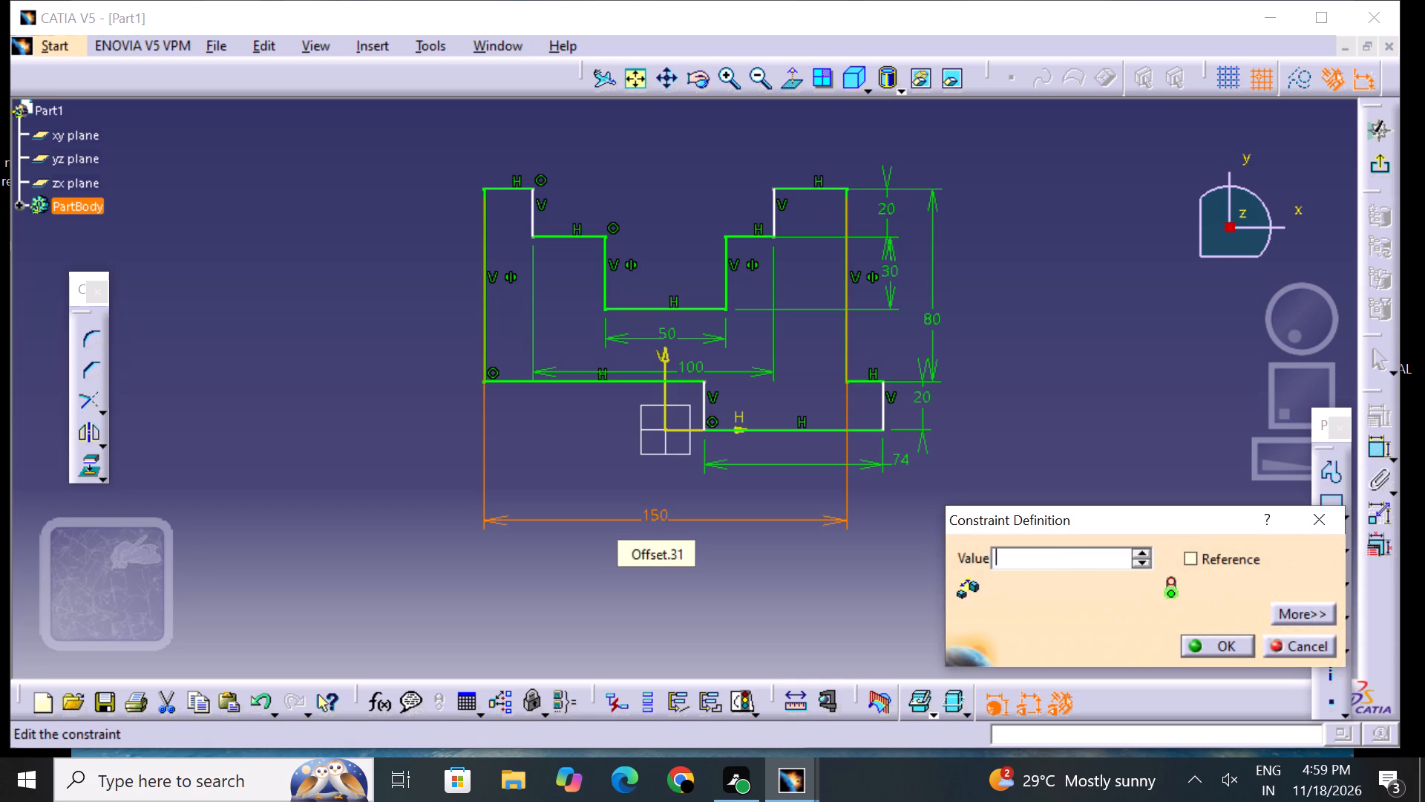
{"action": "key", "text": "5"}
{"action": "key", "text": "BackSpace"}
{"action": "type", "text": "40"}
{"action": "key", "text": "Return"}
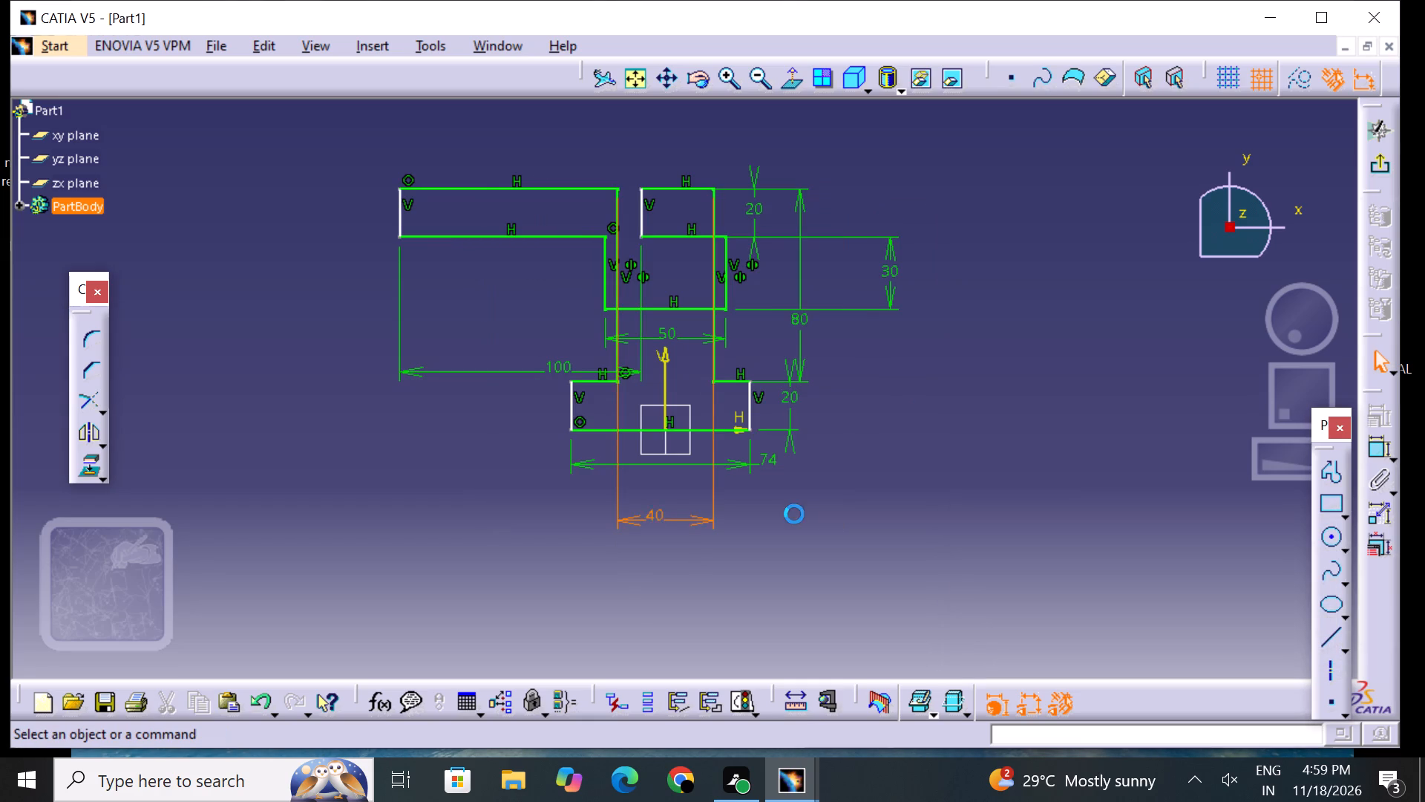
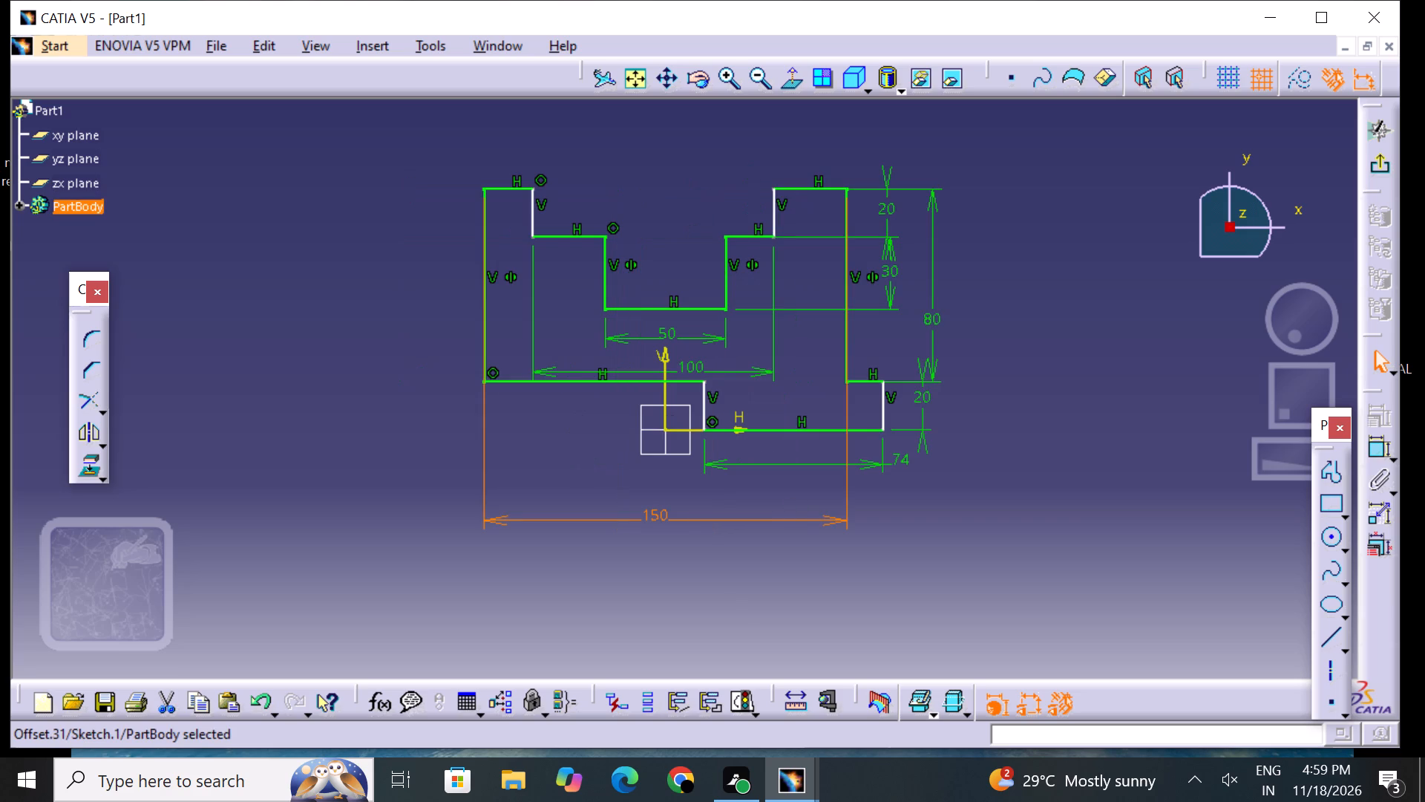
Open the 80 mm height dimension, between the profile's top edge and the top of its base step, for editing.
{"action": "left_click", "coordinate": [770, 614]}
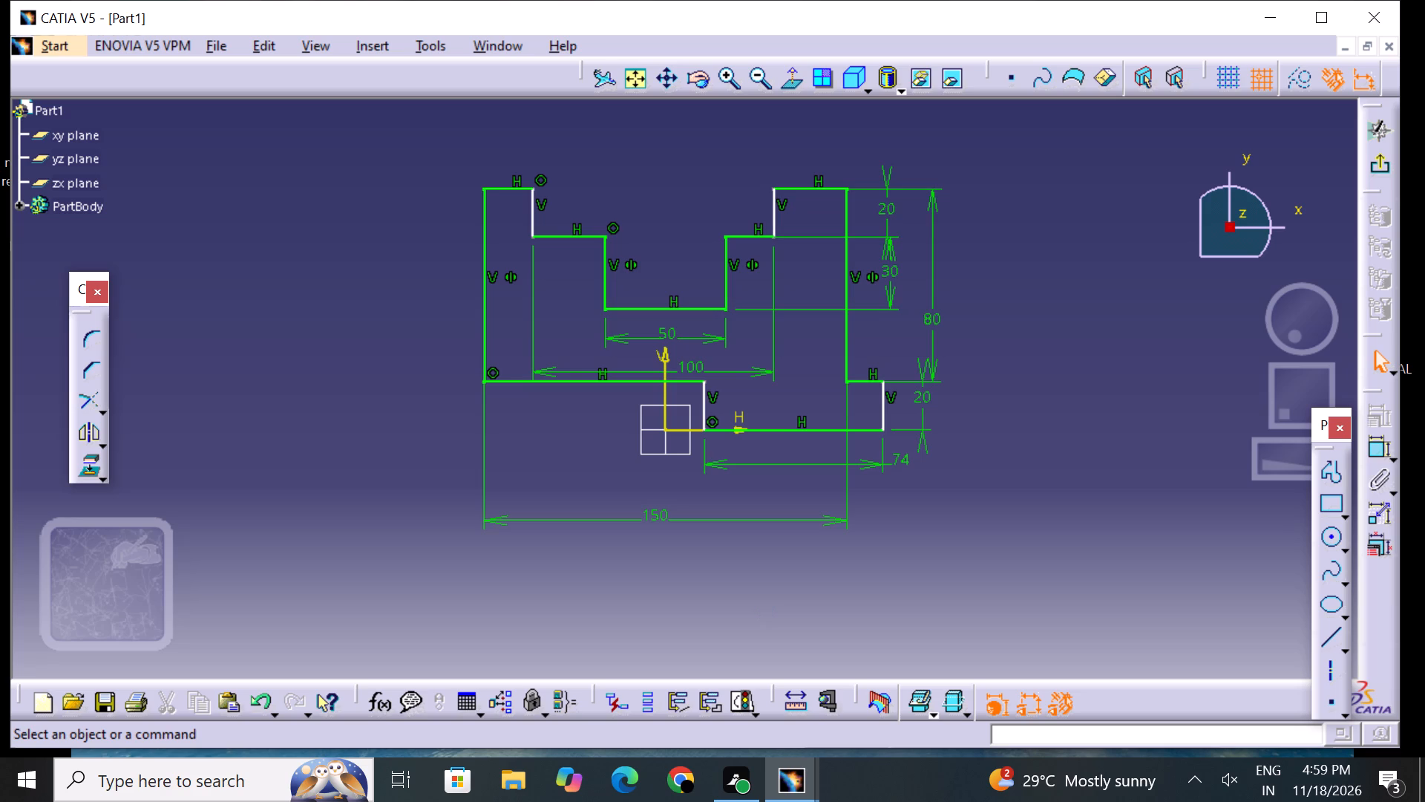
{"action": "left_click", "coordinate": [927, 324]}
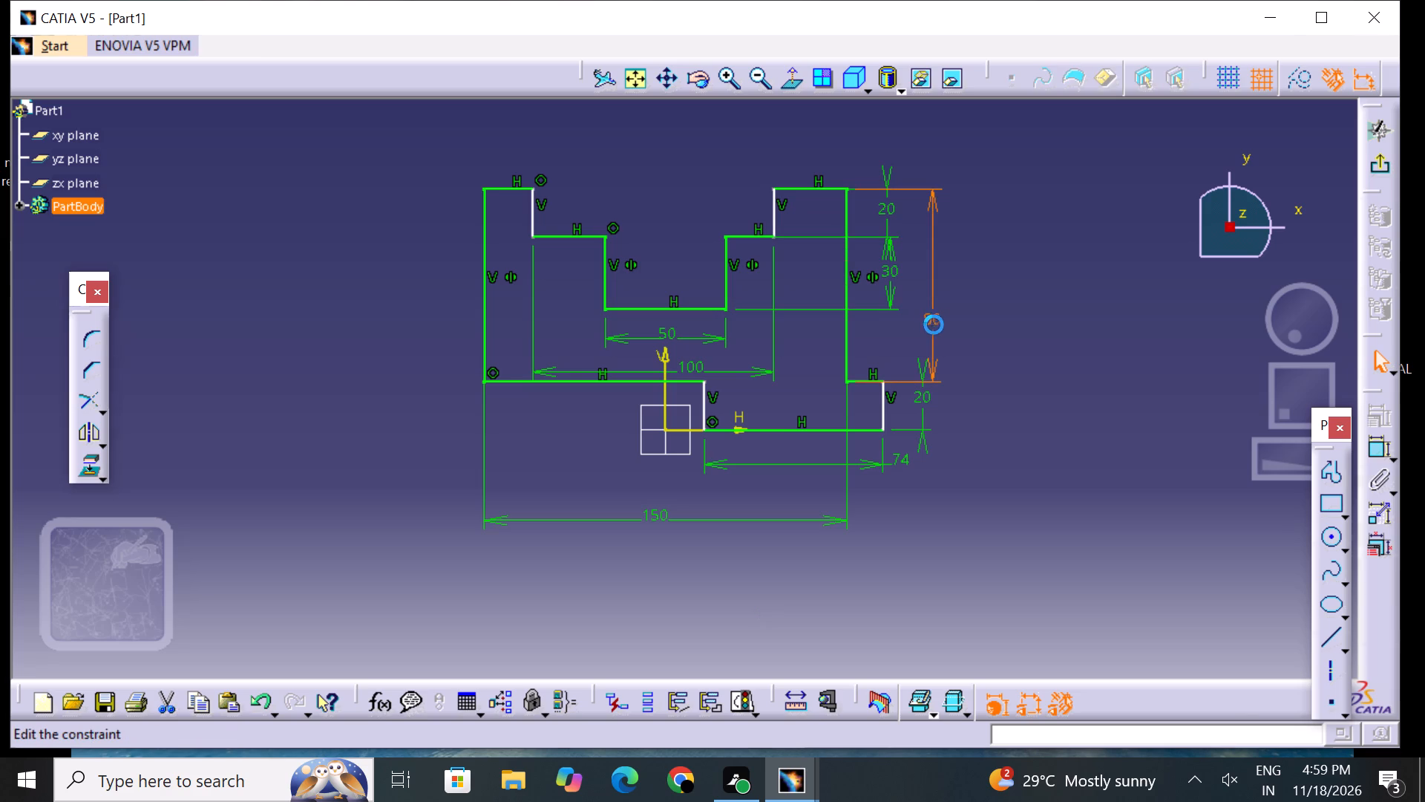
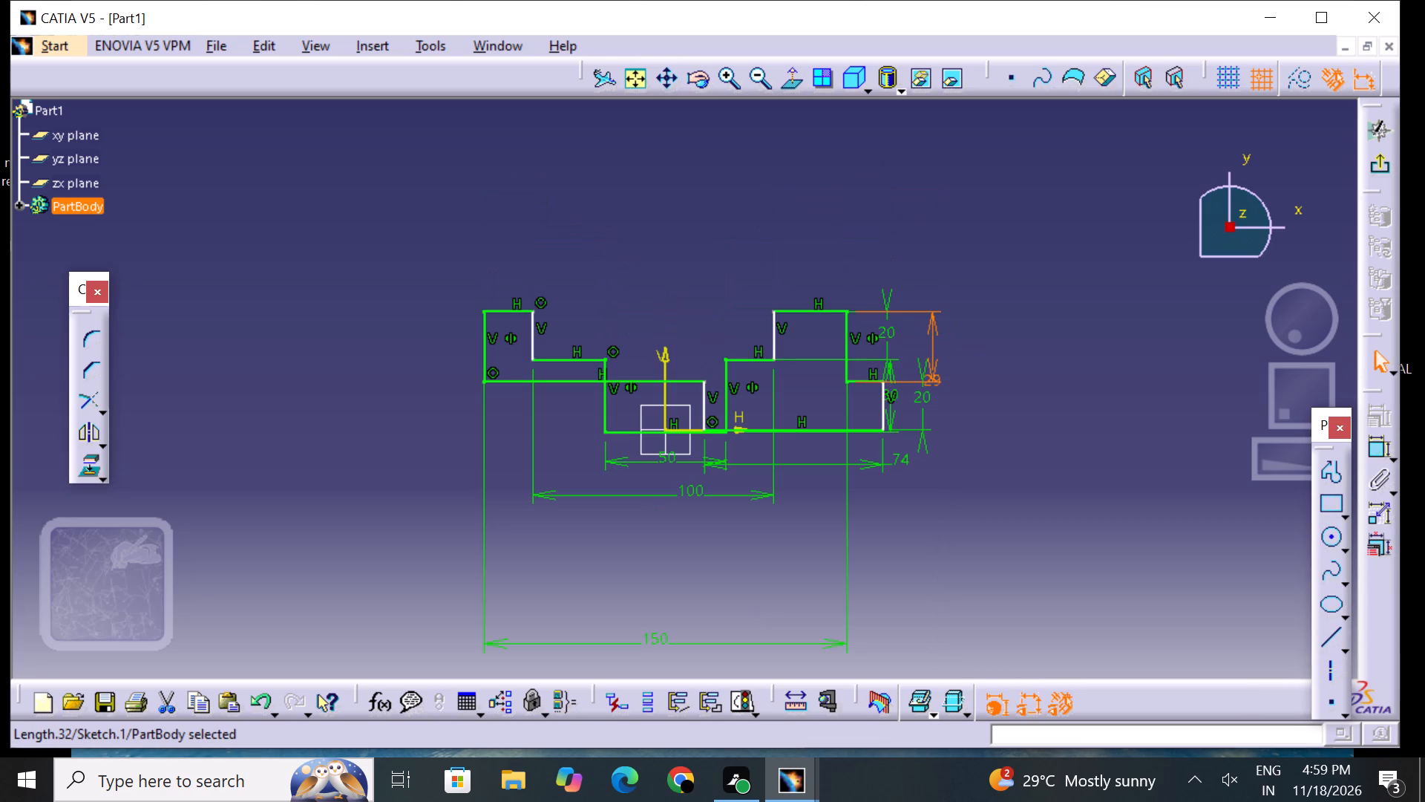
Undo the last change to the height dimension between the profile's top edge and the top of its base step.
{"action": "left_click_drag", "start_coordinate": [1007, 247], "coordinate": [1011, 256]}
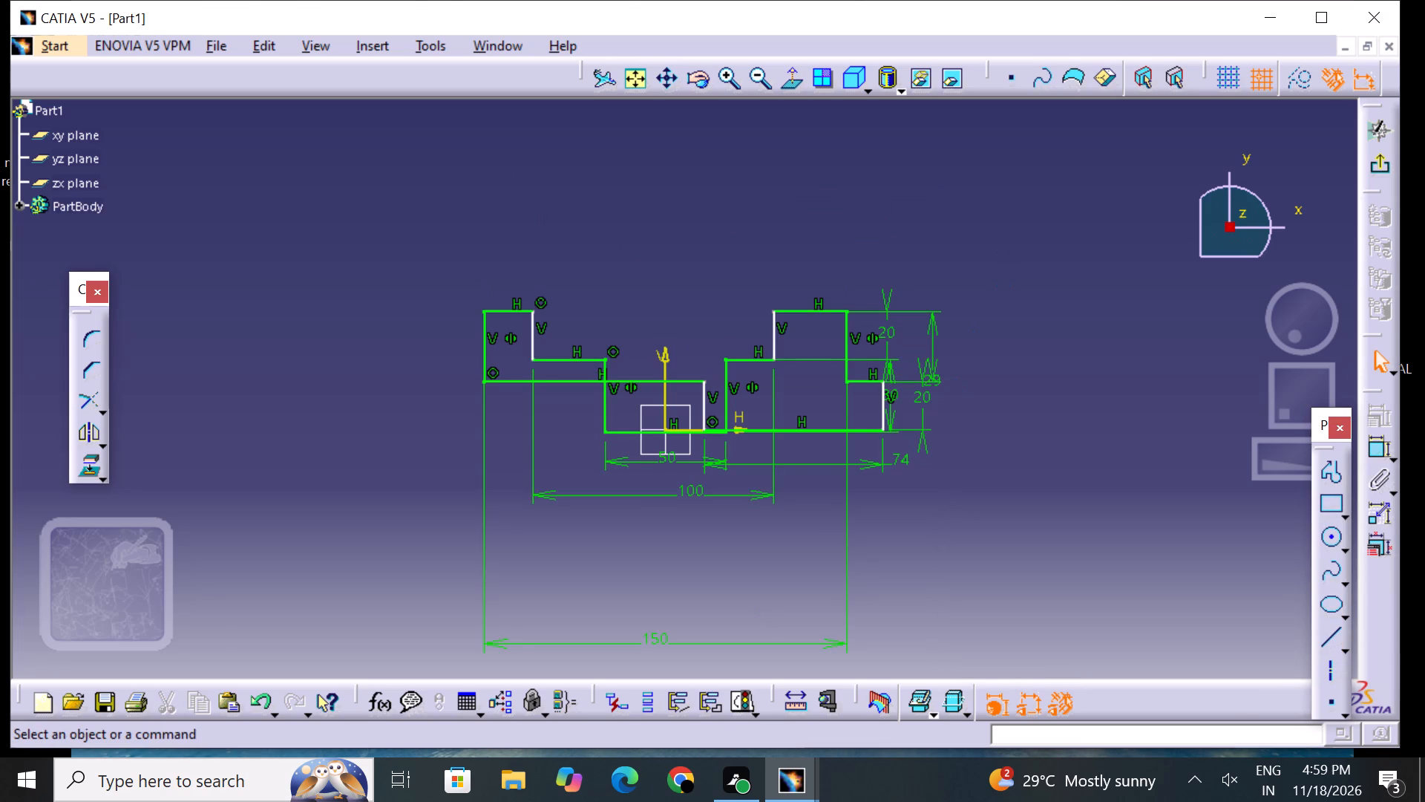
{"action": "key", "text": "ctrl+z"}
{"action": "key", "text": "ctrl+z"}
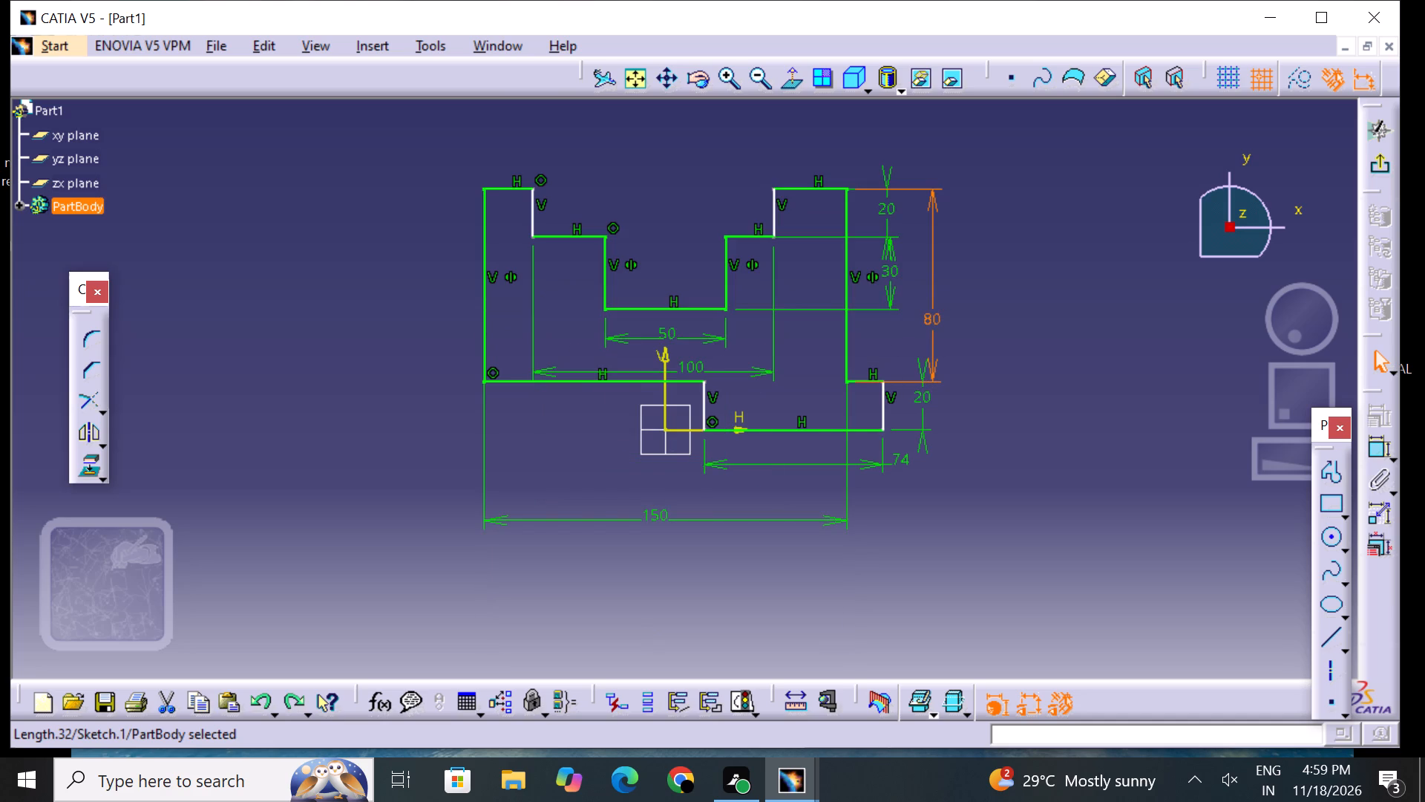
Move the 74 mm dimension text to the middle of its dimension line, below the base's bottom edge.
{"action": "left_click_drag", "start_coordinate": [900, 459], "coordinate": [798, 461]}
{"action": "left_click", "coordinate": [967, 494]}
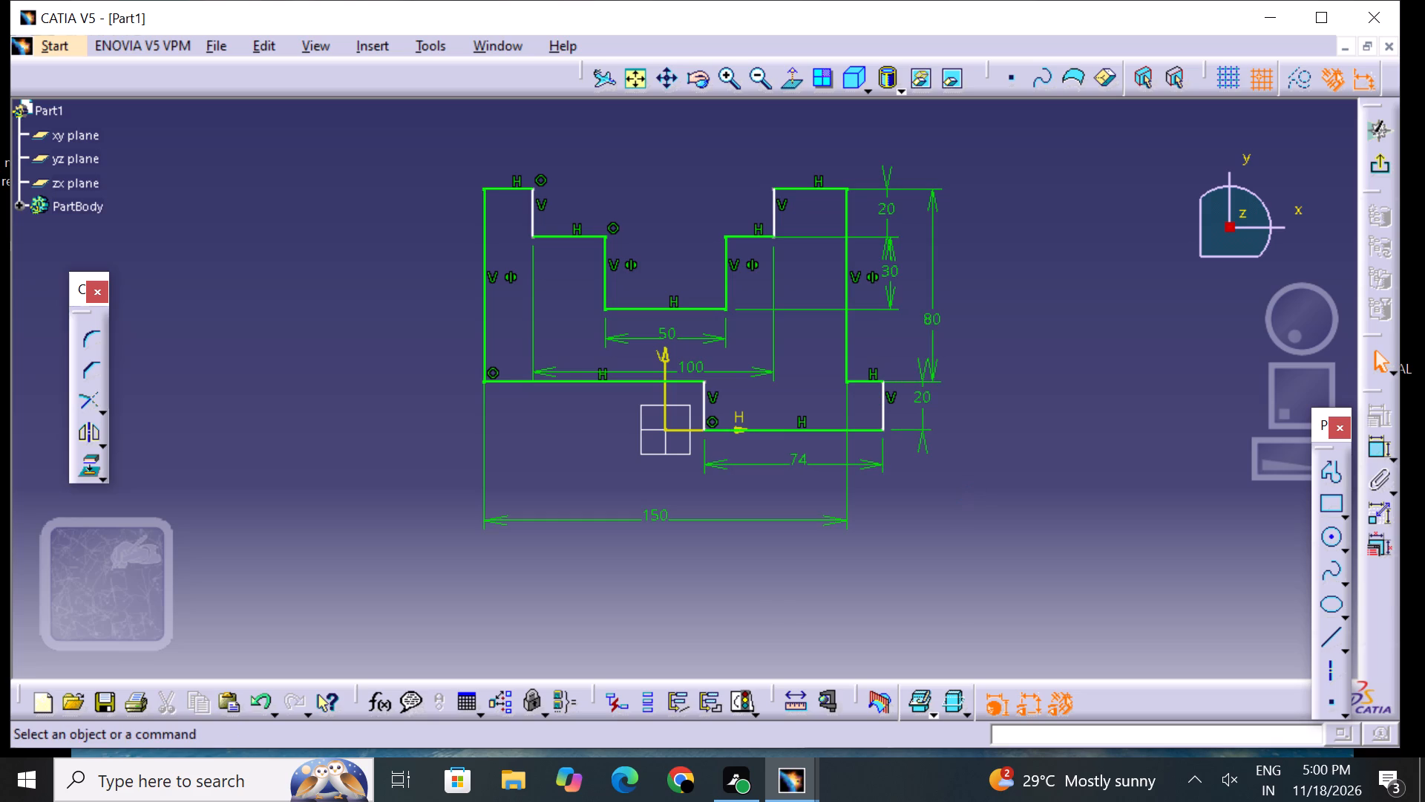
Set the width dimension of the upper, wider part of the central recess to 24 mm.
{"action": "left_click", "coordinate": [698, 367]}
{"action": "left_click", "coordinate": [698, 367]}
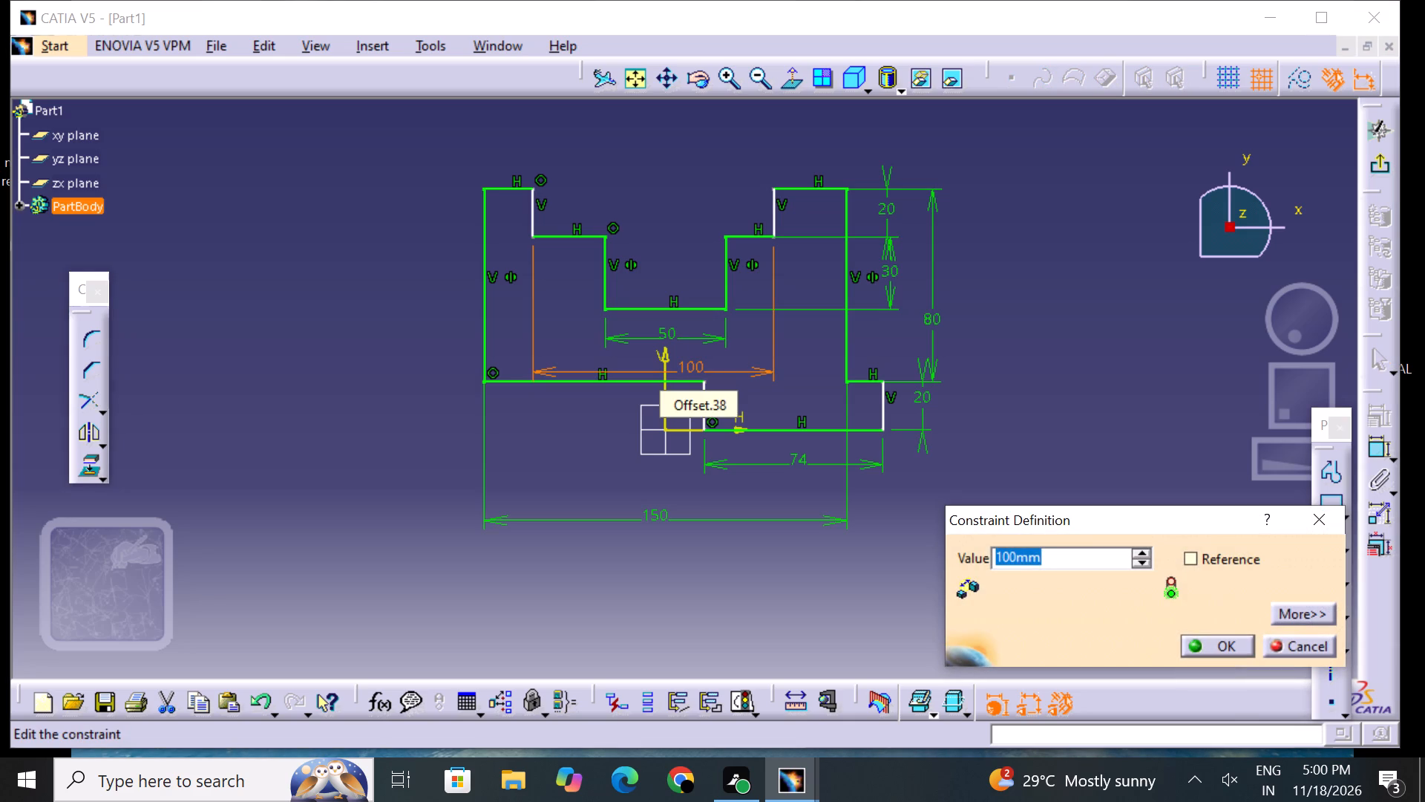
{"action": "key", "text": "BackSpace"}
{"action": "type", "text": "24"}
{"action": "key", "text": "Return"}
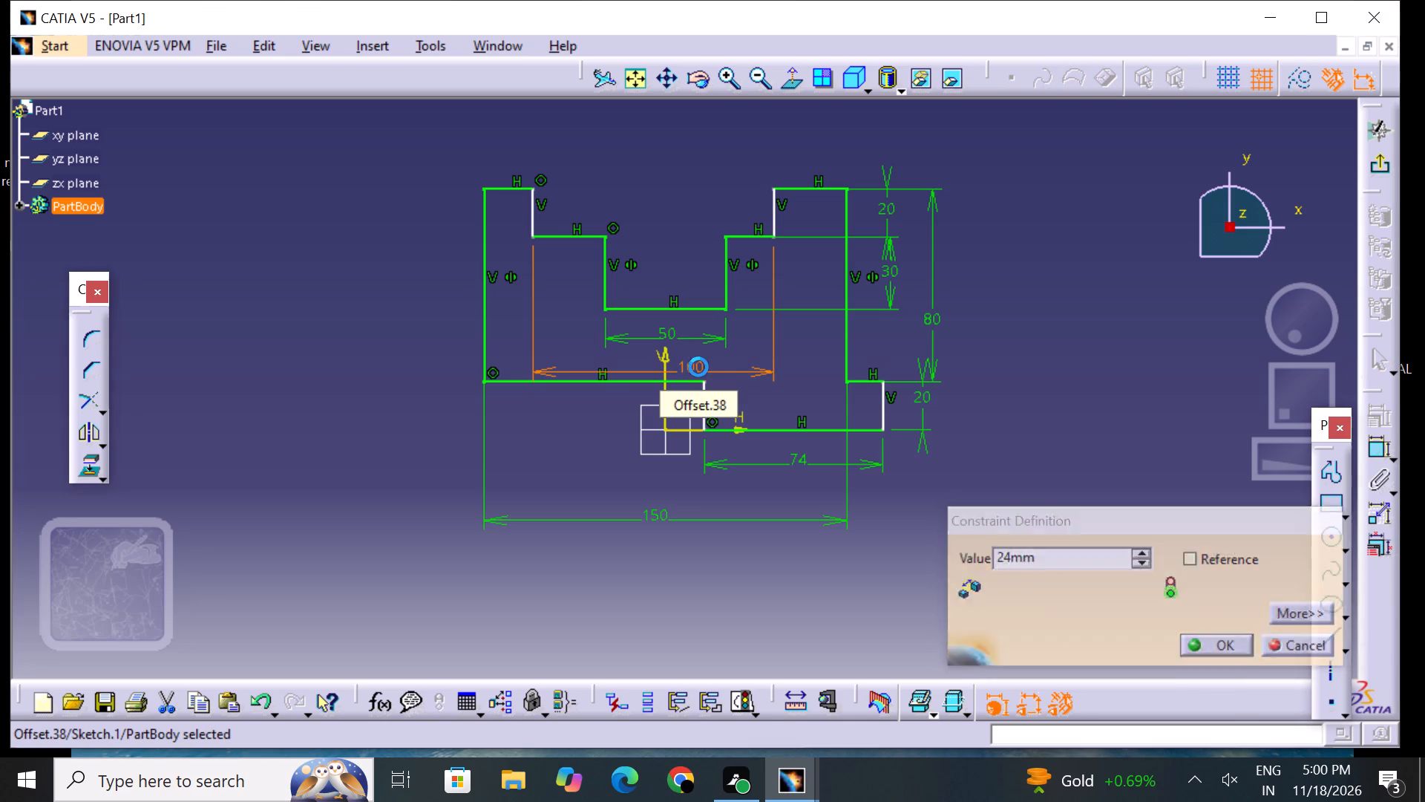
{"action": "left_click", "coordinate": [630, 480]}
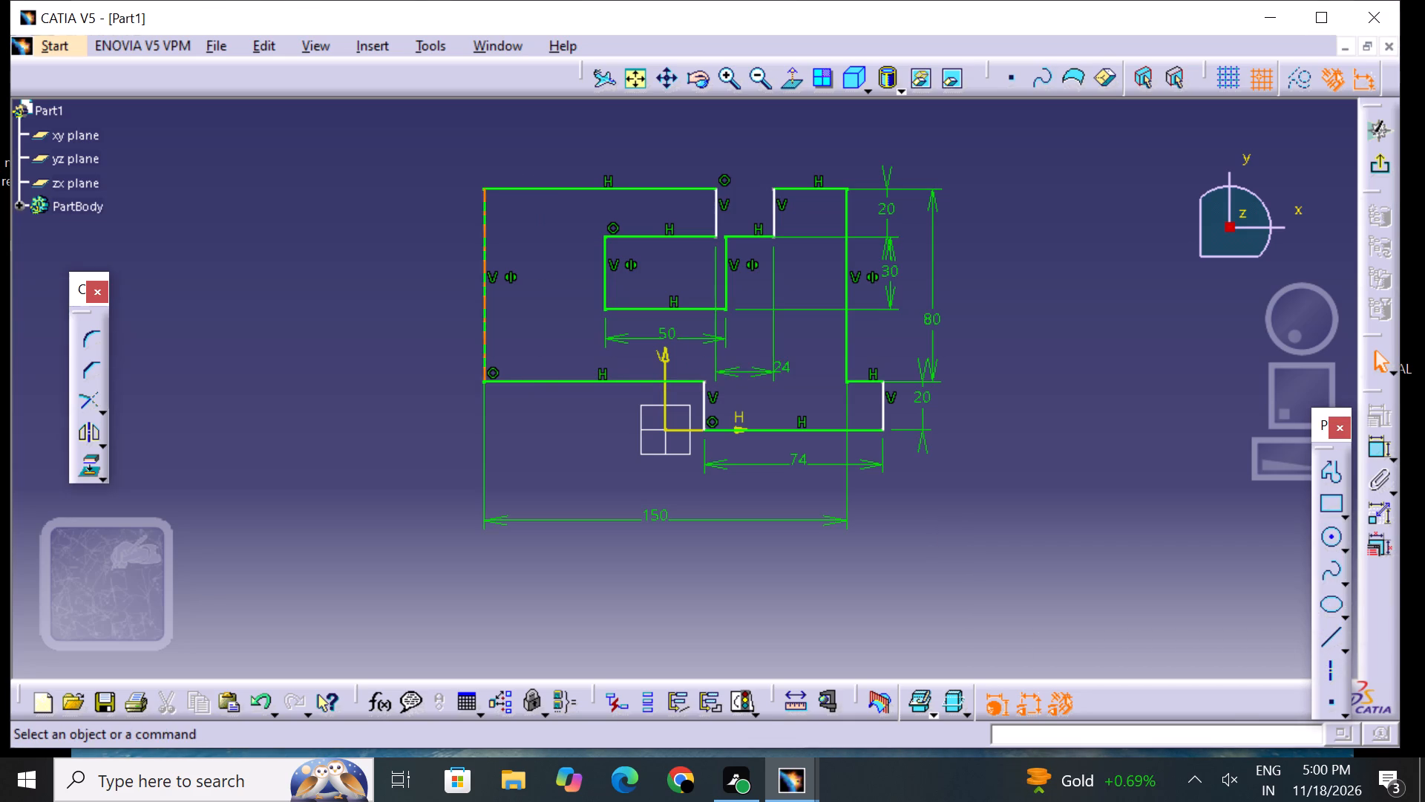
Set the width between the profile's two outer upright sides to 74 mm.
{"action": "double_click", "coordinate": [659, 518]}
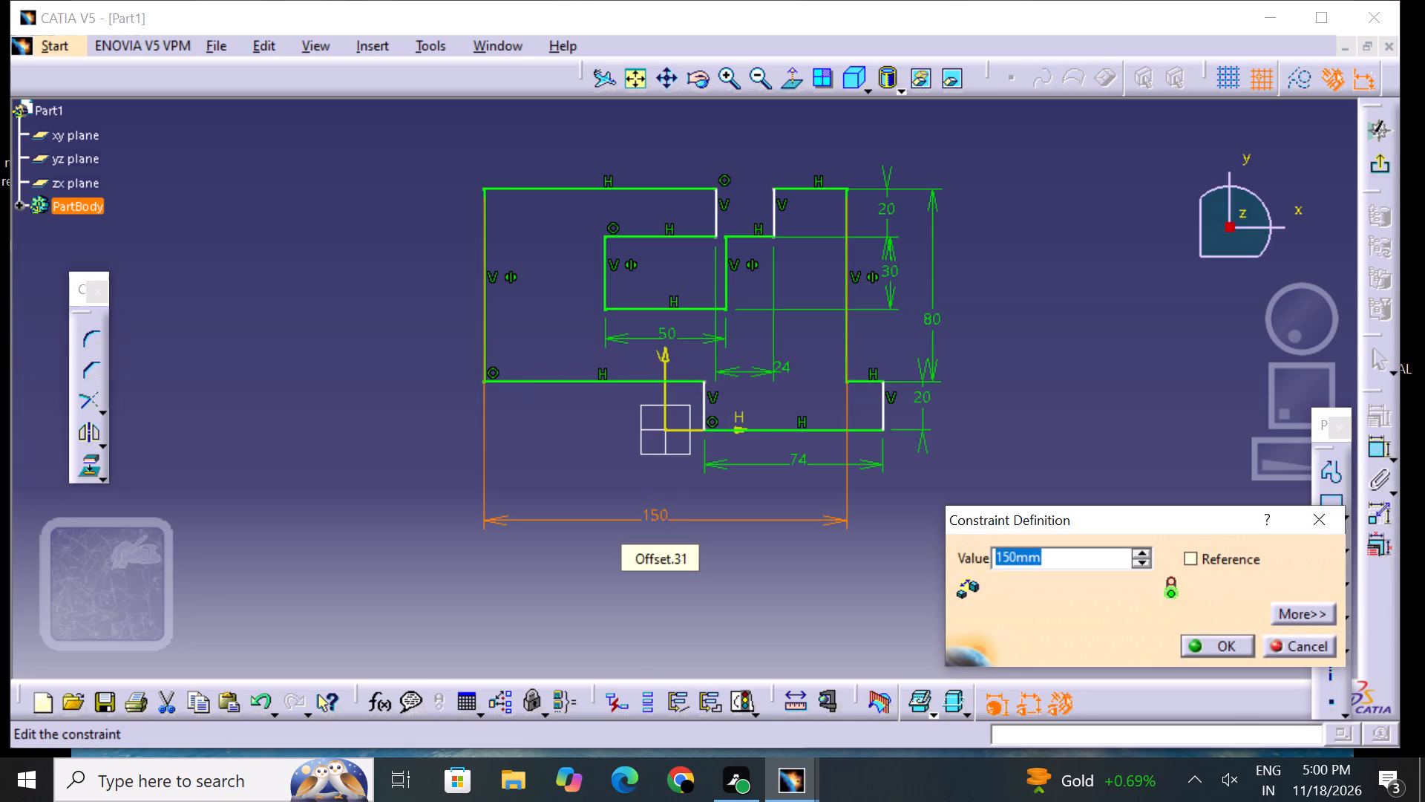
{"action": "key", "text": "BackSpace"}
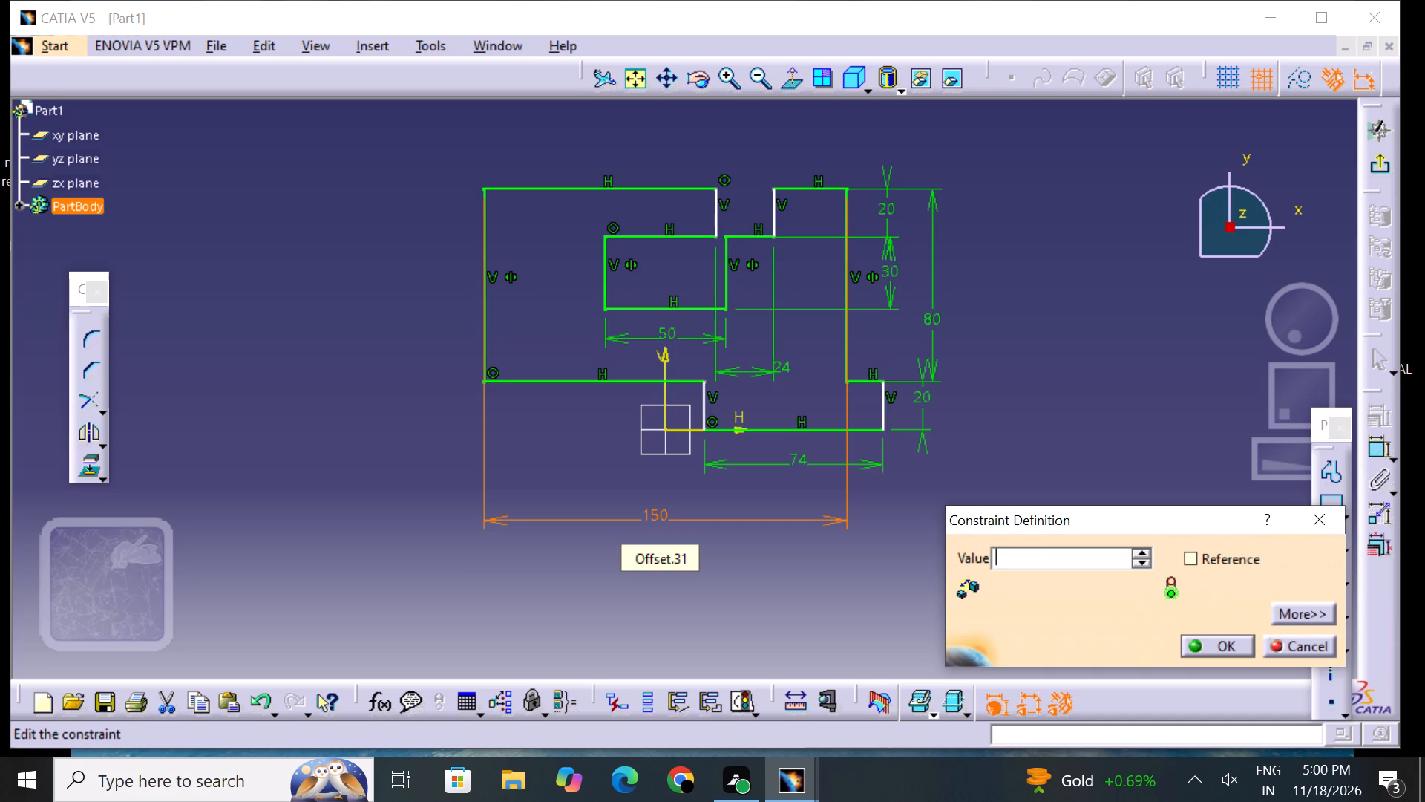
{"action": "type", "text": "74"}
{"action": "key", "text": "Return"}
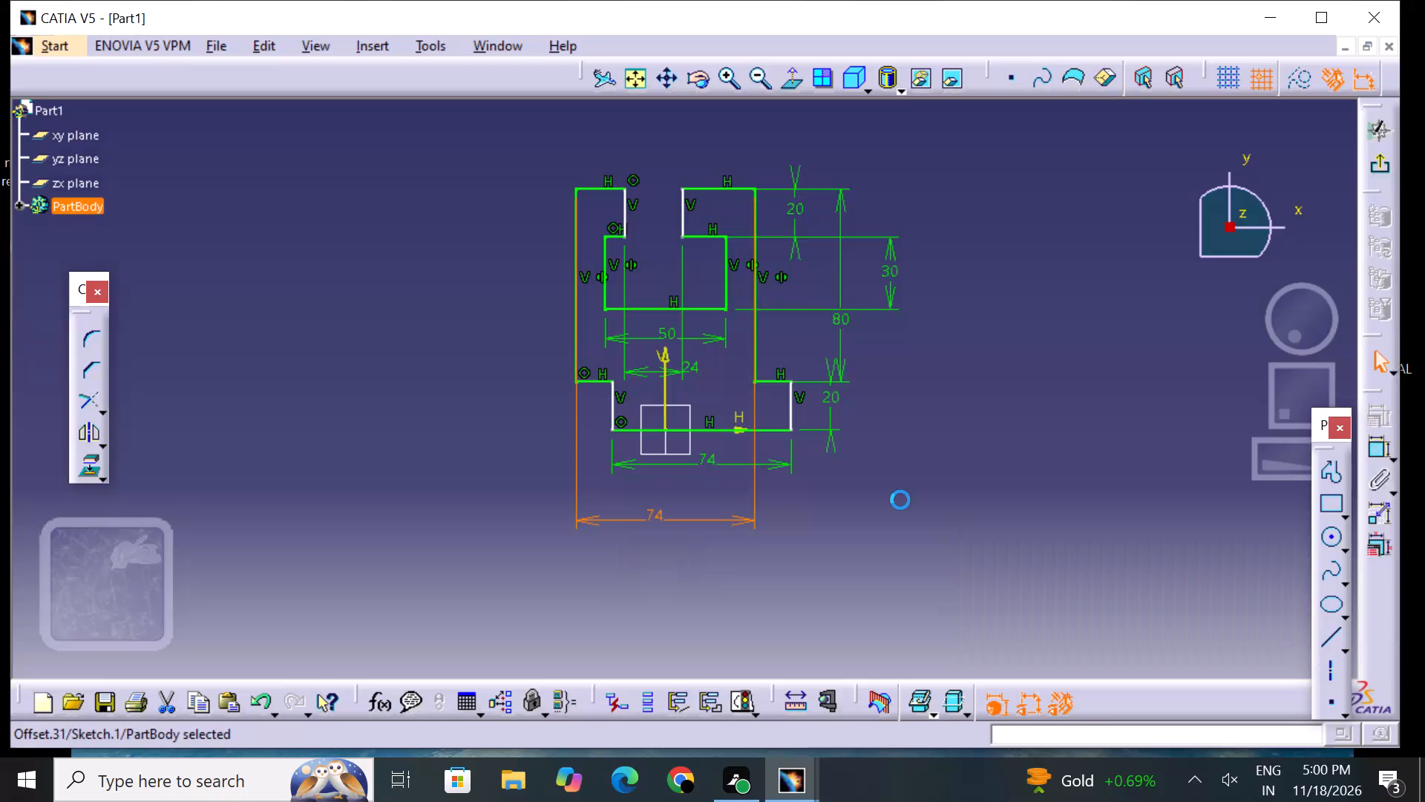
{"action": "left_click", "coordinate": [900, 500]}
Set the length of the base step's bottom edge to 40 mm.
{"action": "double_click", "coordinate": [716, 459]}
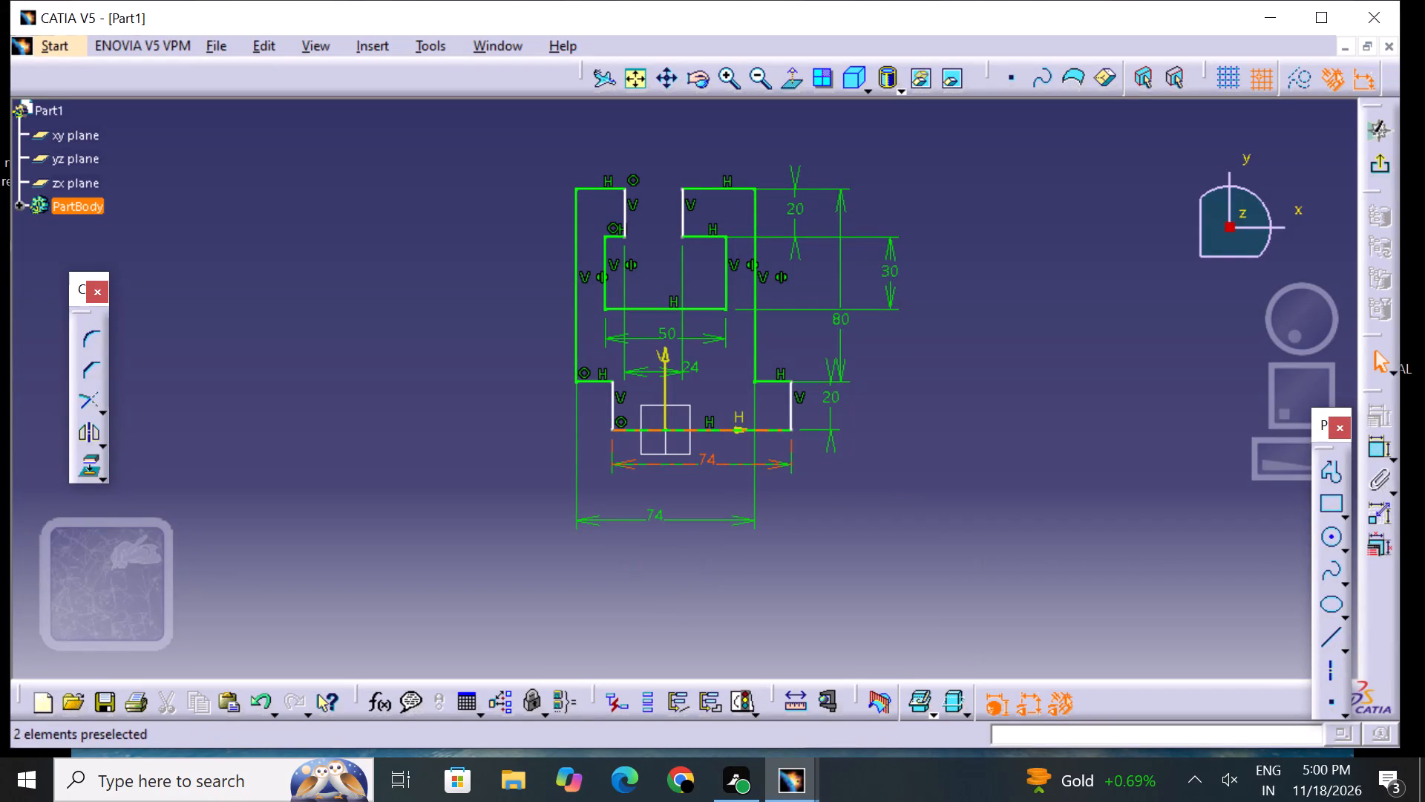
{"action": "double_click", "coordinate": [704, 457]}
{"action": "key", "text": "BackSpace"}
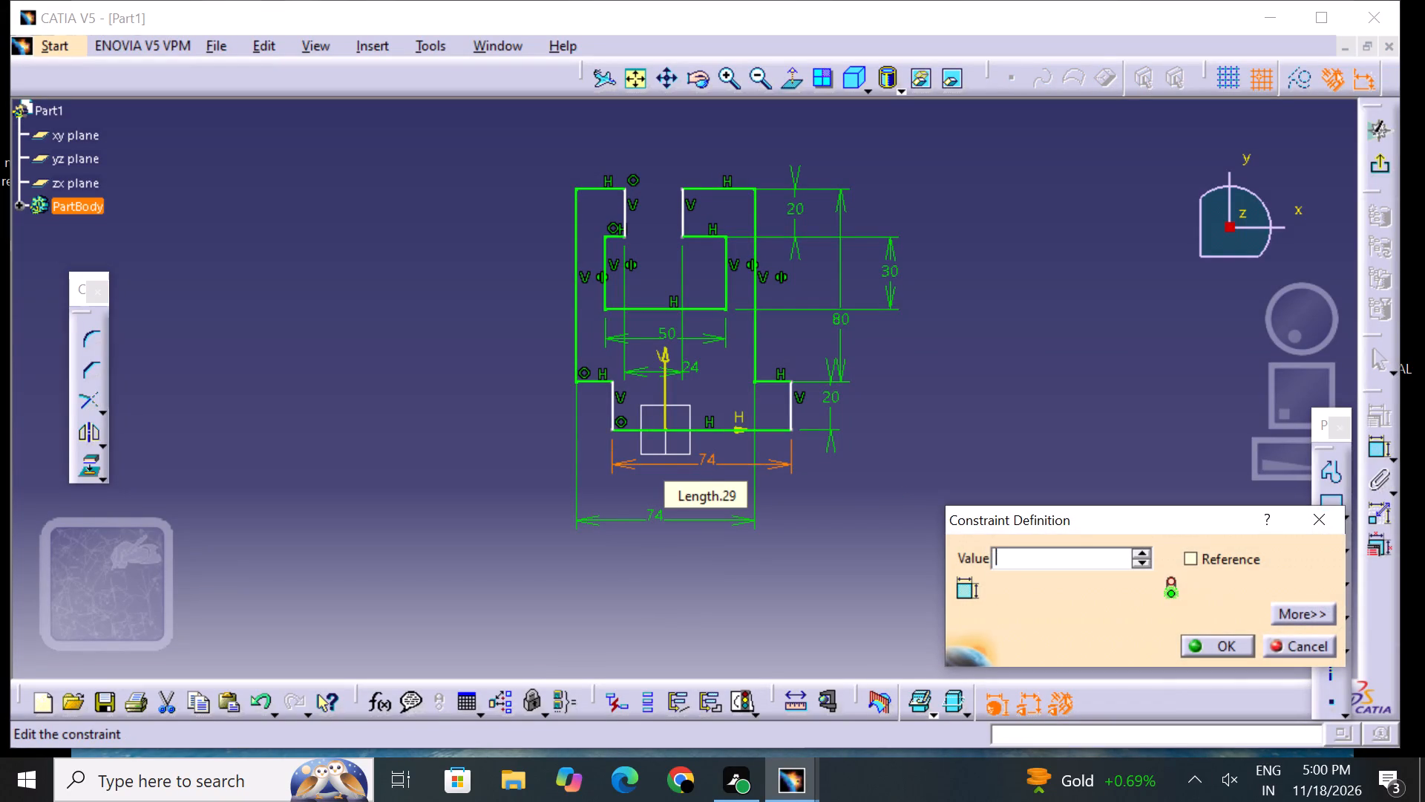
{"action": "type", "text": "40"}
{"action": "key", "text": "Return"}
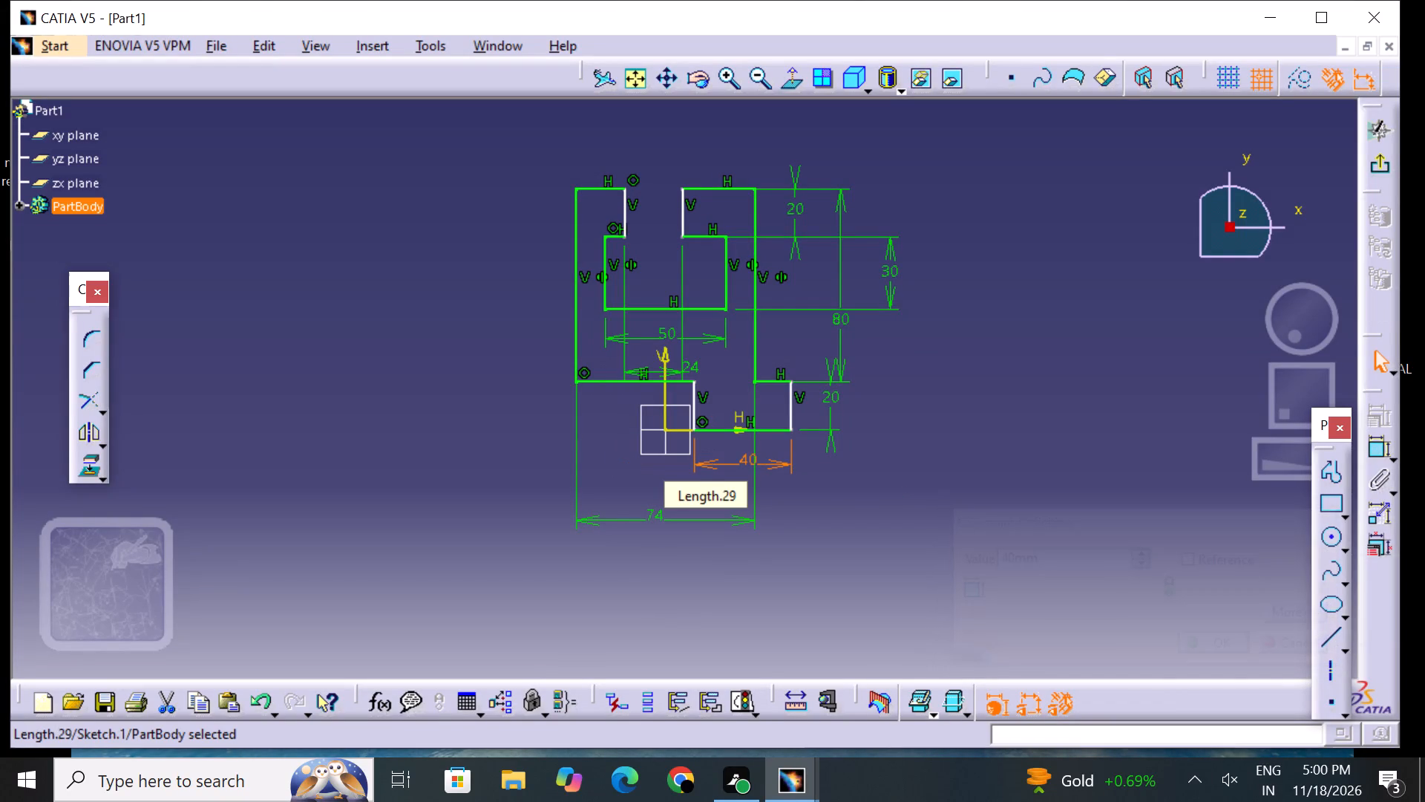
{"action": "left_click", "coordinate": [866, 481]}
Delete the whole stepped profile together with its dimensions and constraints from the sketch.
{"action": "middle_click_drag", "start_coordinate": [910, 445], "coordinate": [909, 507]}
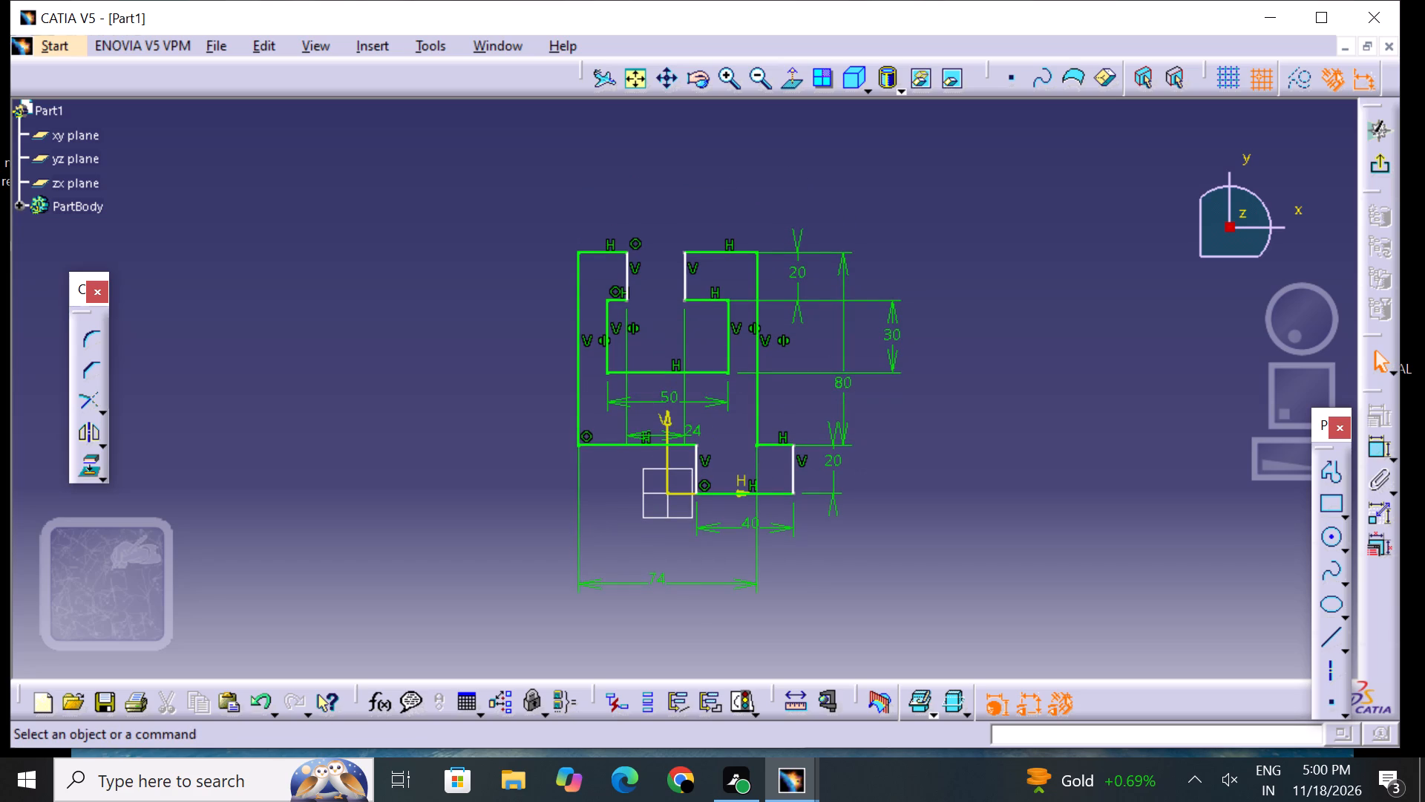
{"action": "middle_click_drag", "start_coordinate": [960, 453], "coordinate": [951, 415]}
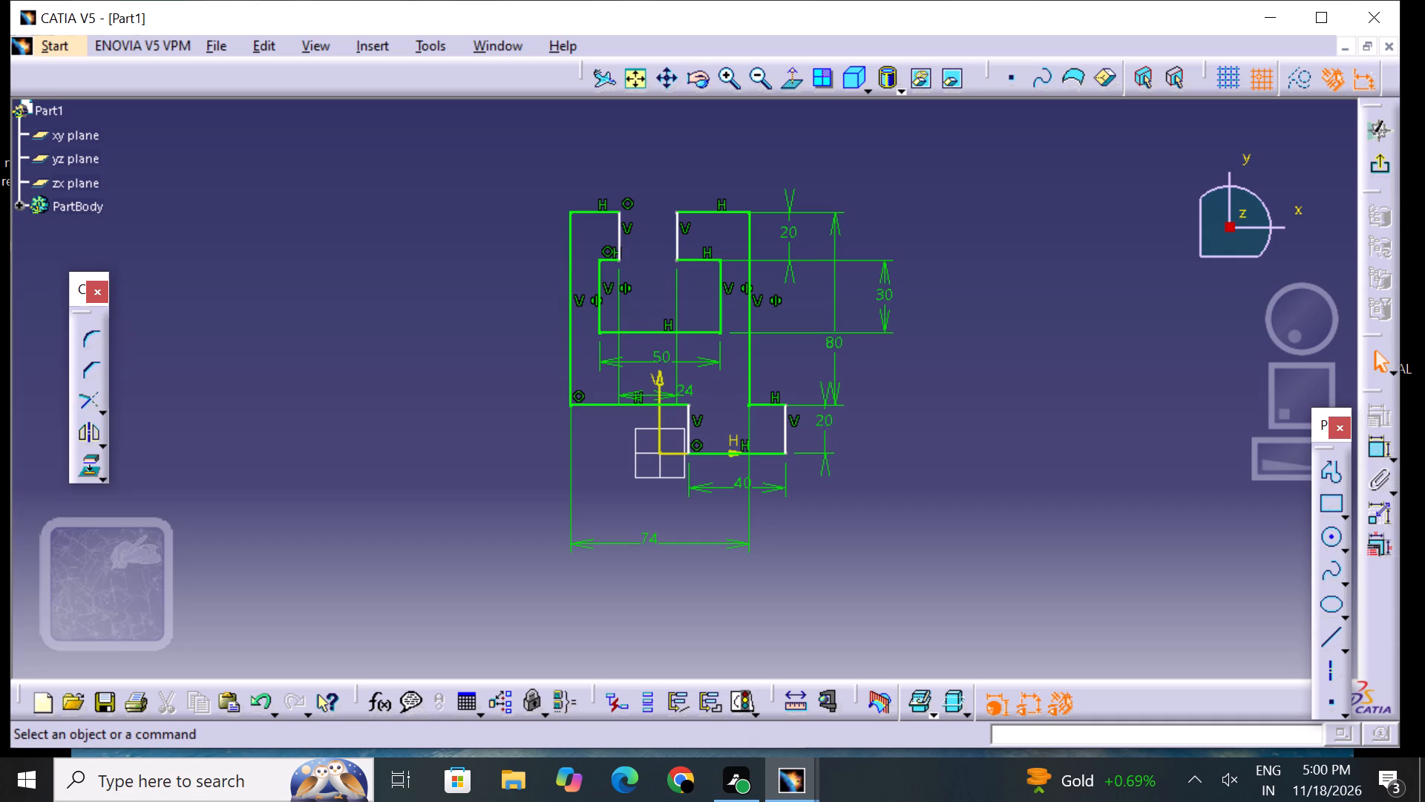
{"action": "middle_click_drag", "start_coordinate": [396, 128], "coordinate": [458, 138]}
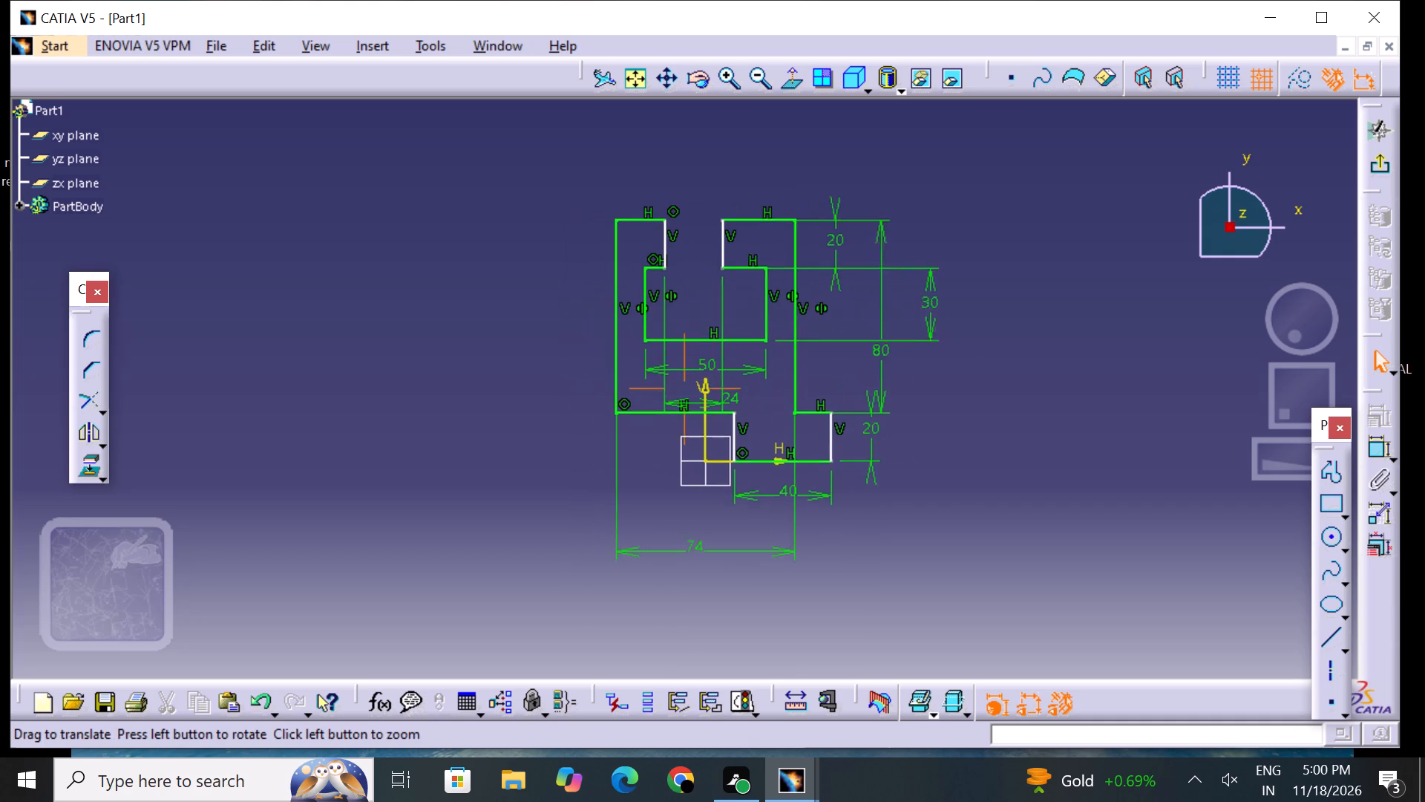
{"action": "middle_click_drag", "start_coordinate": [458, 138], "coordinate": [542, 179]}
{"action": "middle_click_drag", "start_coordinate": [625, 243], "coordinate": [548, 226]}
{"action": "left_click_drag", "start_coordinate": [480, 150], "coordinate": [961, 557]}
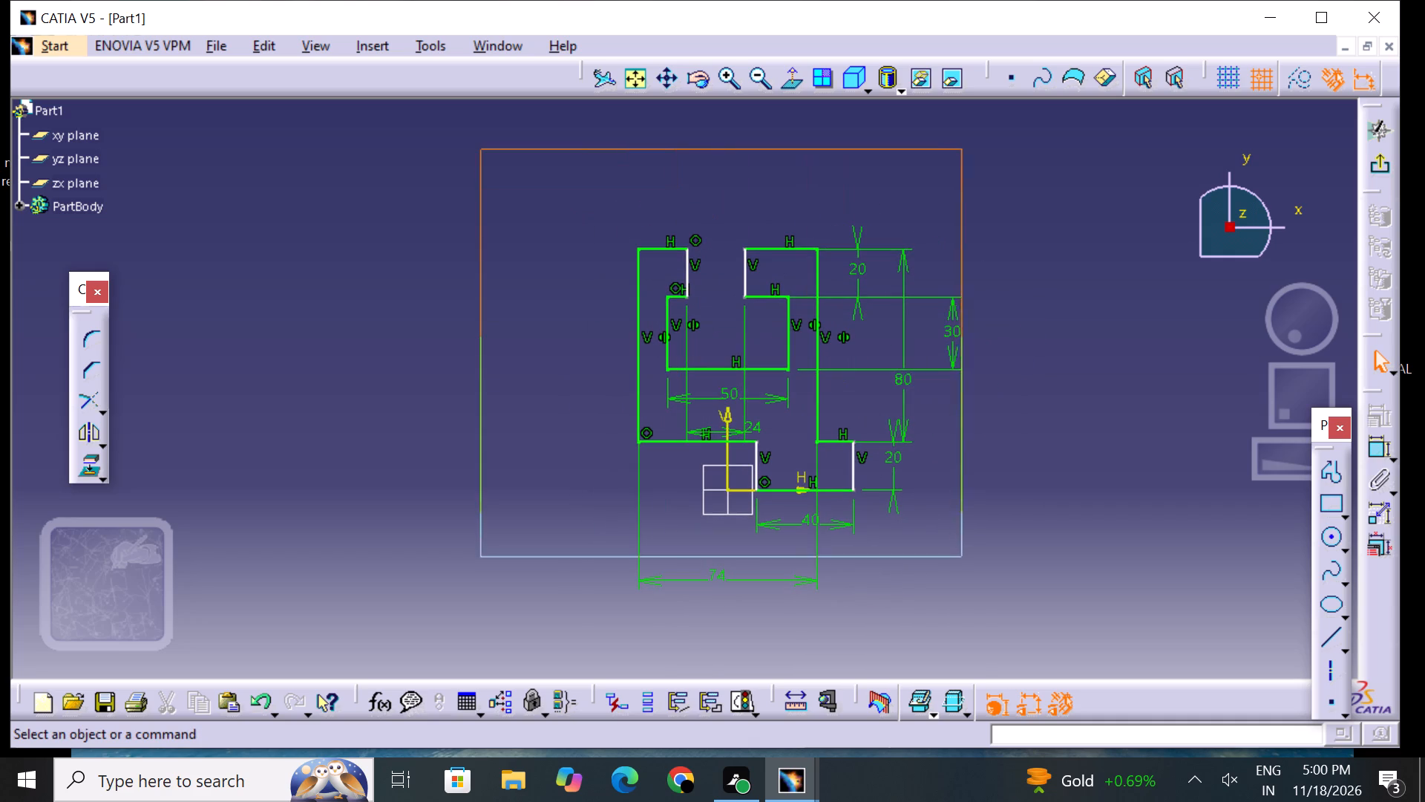
{"action": "left_click_drag", "start_coordinate": [961, 557], "coordinate": [1011, 628]}
{"action": "key", "text": "Delete"}
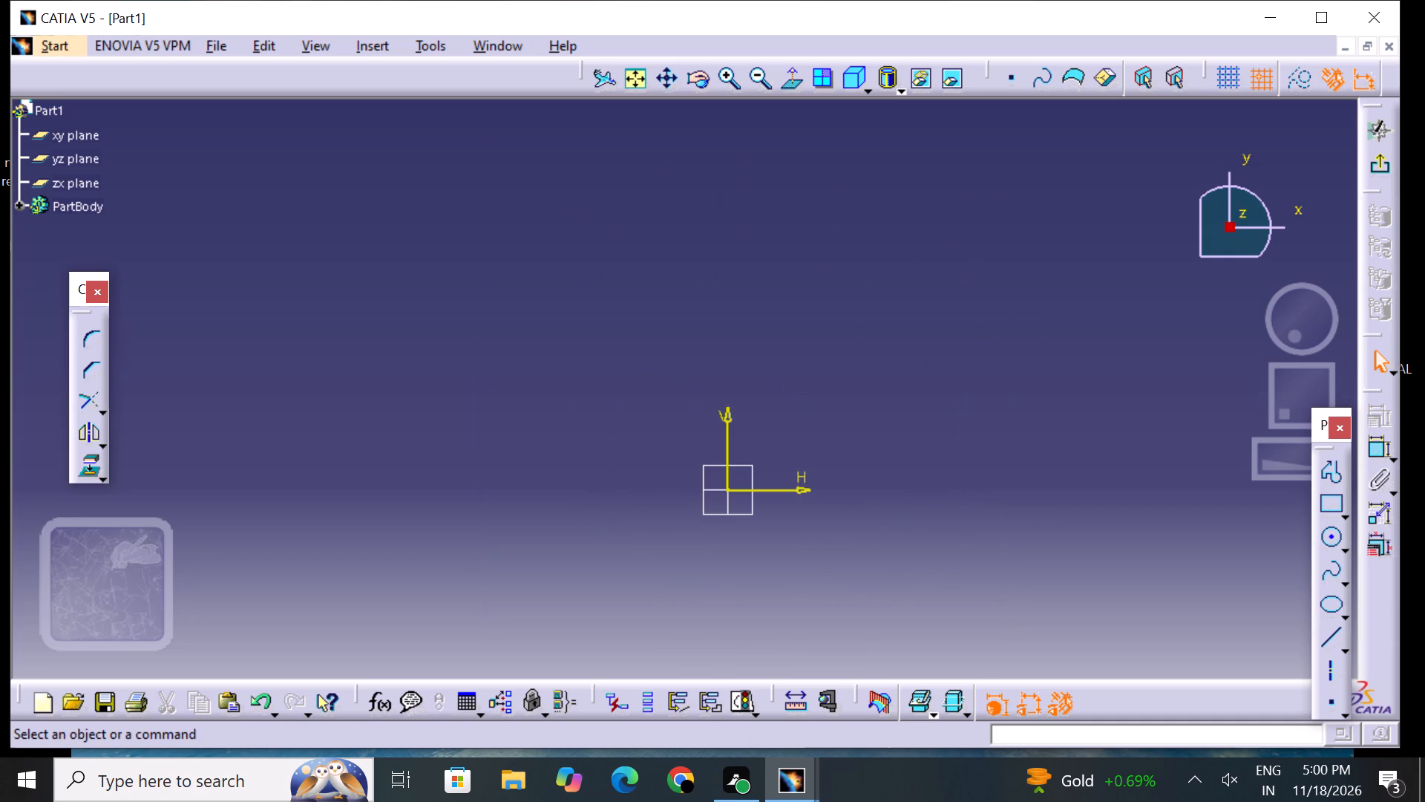
Start a new profile with a 160 mm baseline from H -90 mm, a 20 mm base end, a 30 mm ledge, a side up to 80 mm and a 20 mm top edge.
{"action": "middle_click_drag", "start_coordinate": [734, 442], "coordinate": [662, 313]}
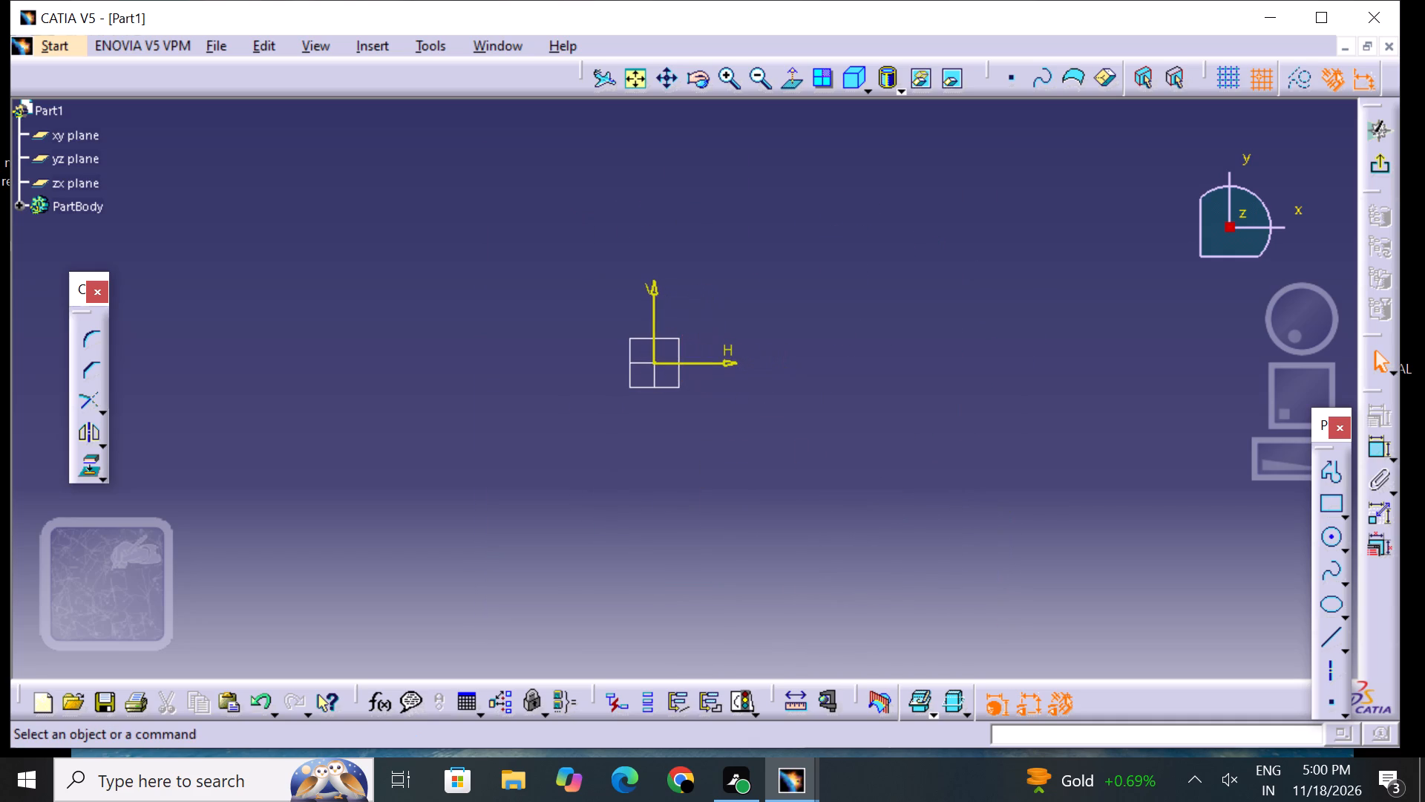
{"action": "left_click", "coordinate": [1329, 473]}
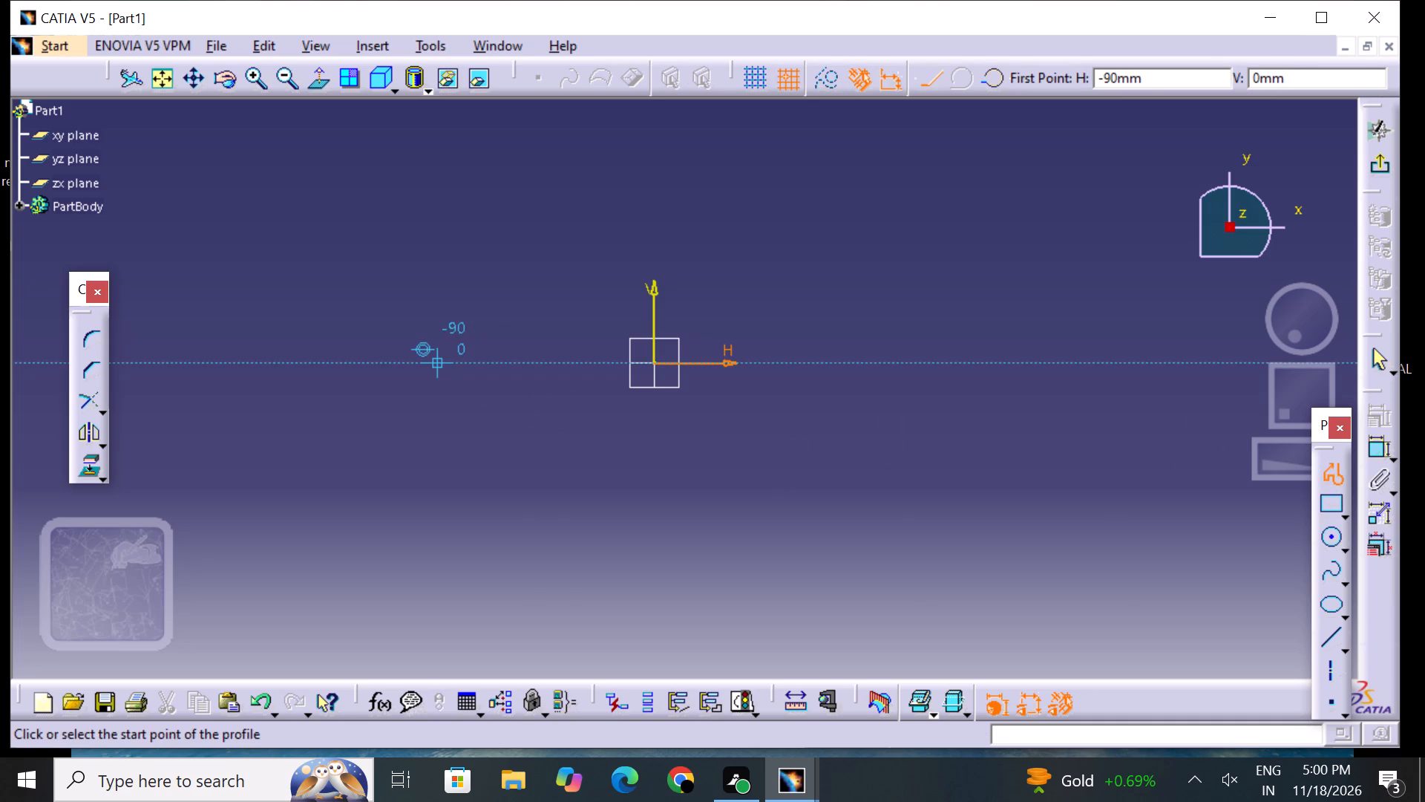
{"action": "left_click", "coordinate": [438, 363]}
{"action": "left_click", "coordinate": [819, 365]}
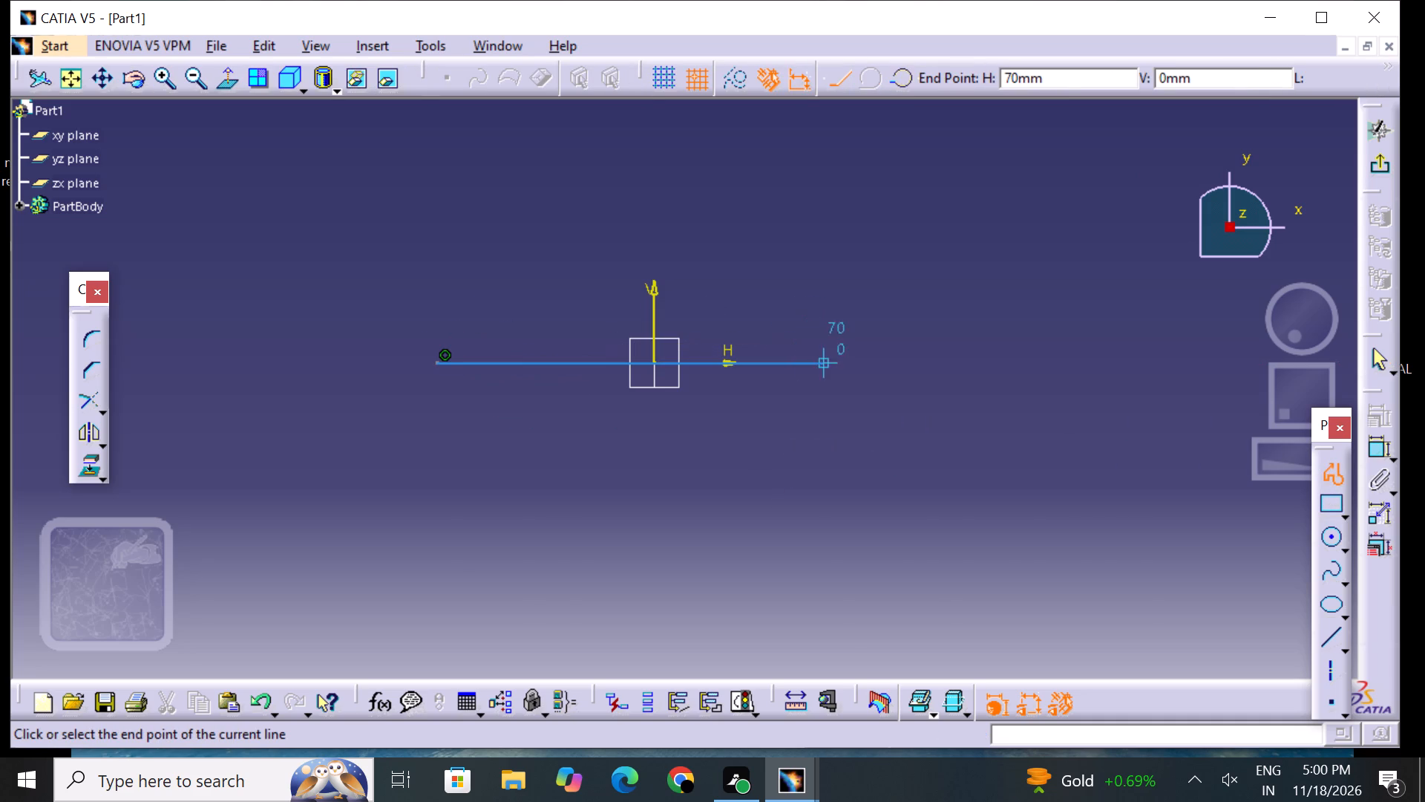
{"action": "middle_click_drag", "start_coordinate": [818, 307], "coordinate": [822, 364]}
{"action": "left_click", "coordinate": [822, 368]}
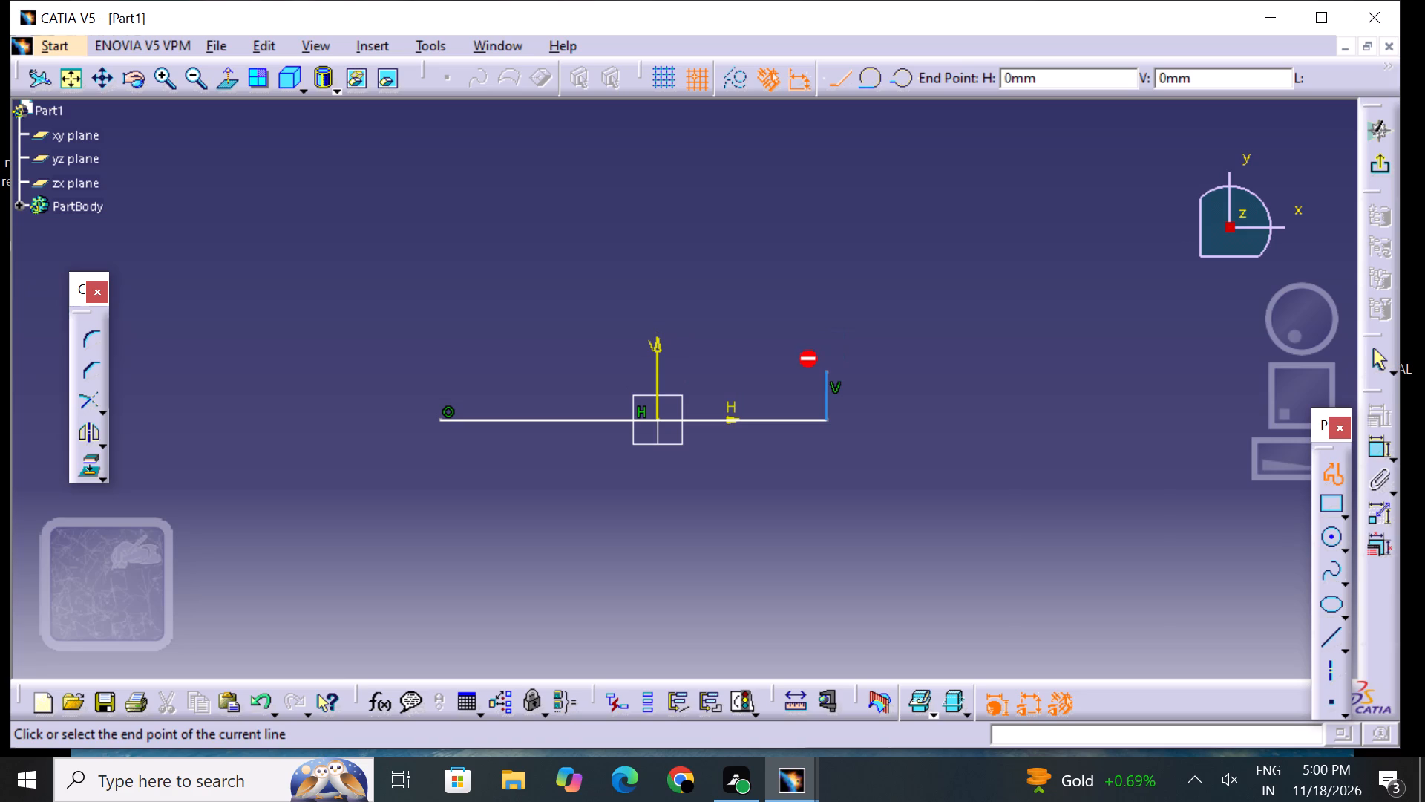
{"action": "left_click", "coordinate": [745, 374]}
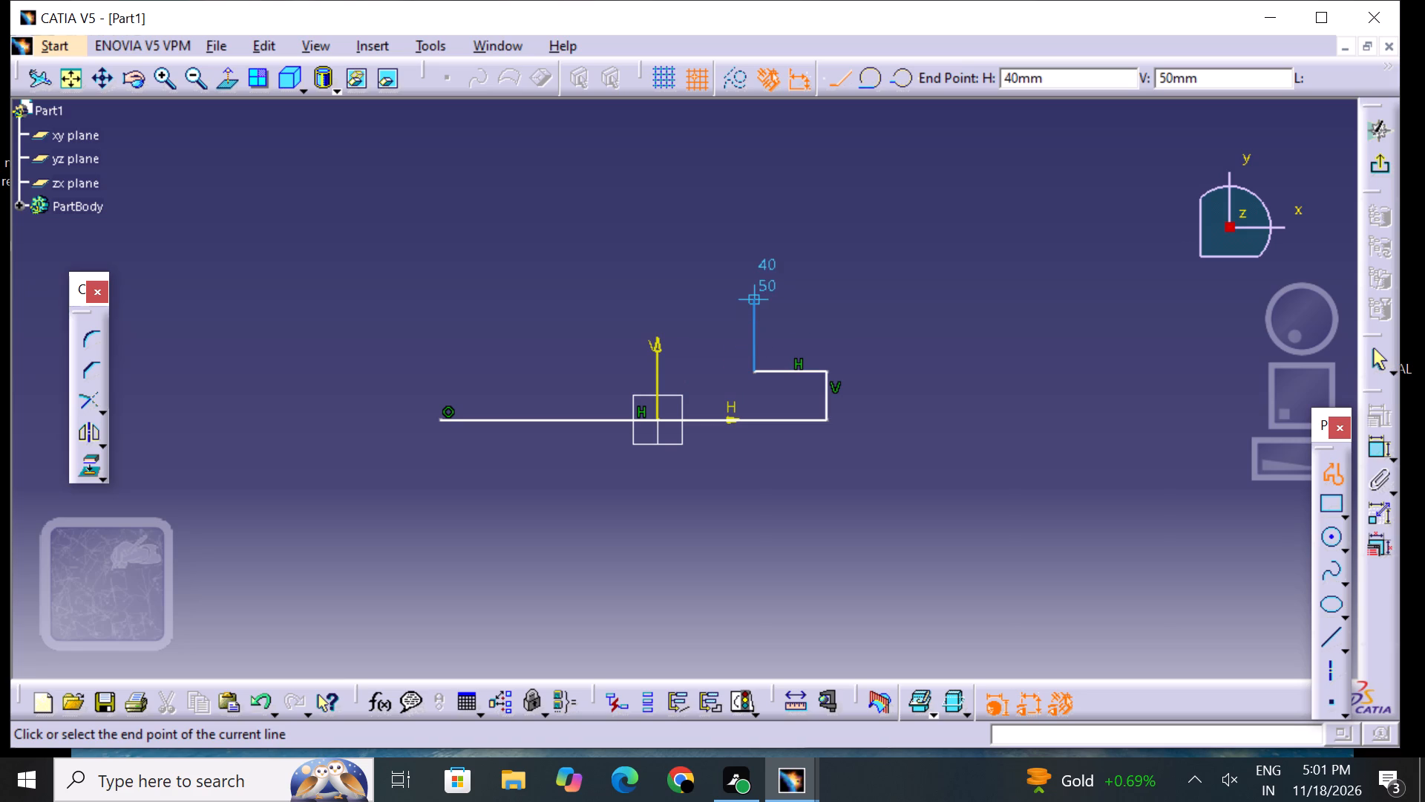
{"action": "left_click", "coordinate": [753, 213]}
{"action": "left_click", "coordinate": [704, 221]}
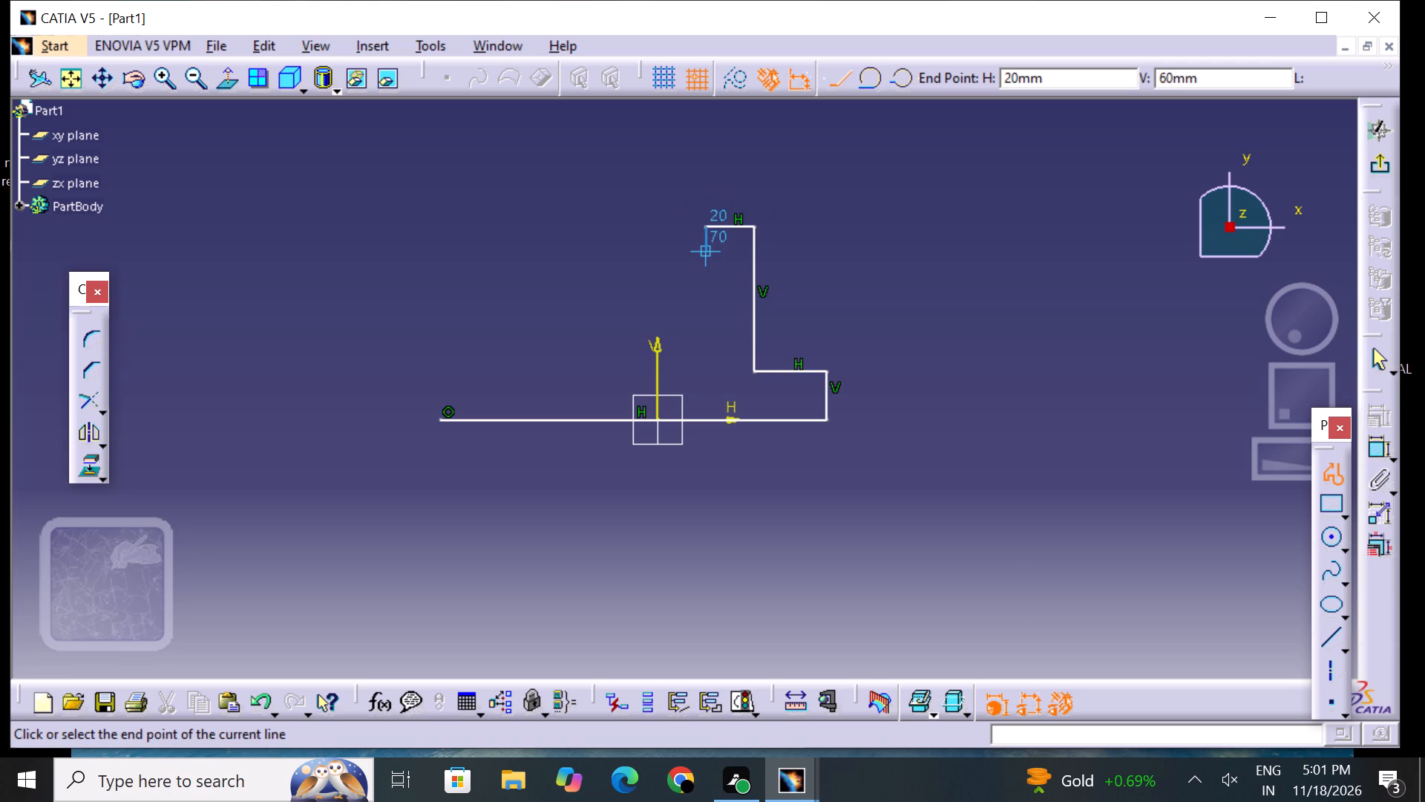
Continue the profile with a stepped central recess, ledges at 60 mm and a floor at 40 mm height, ending at H -30 mm, V 80 mm.
{"action": "left_click", "coordinate": [718, 276]}
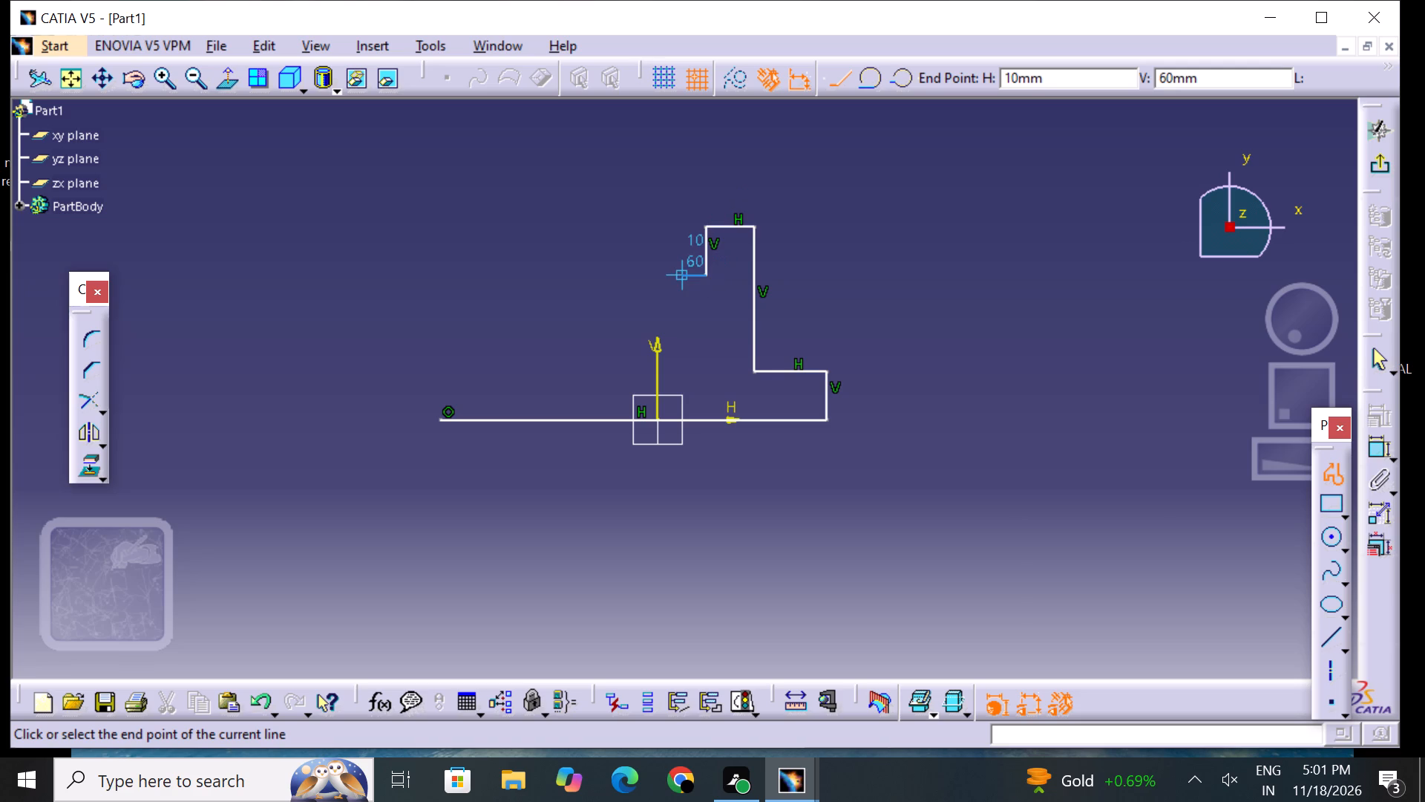
{"action": "left_click", "coordinate": [678, 281]}
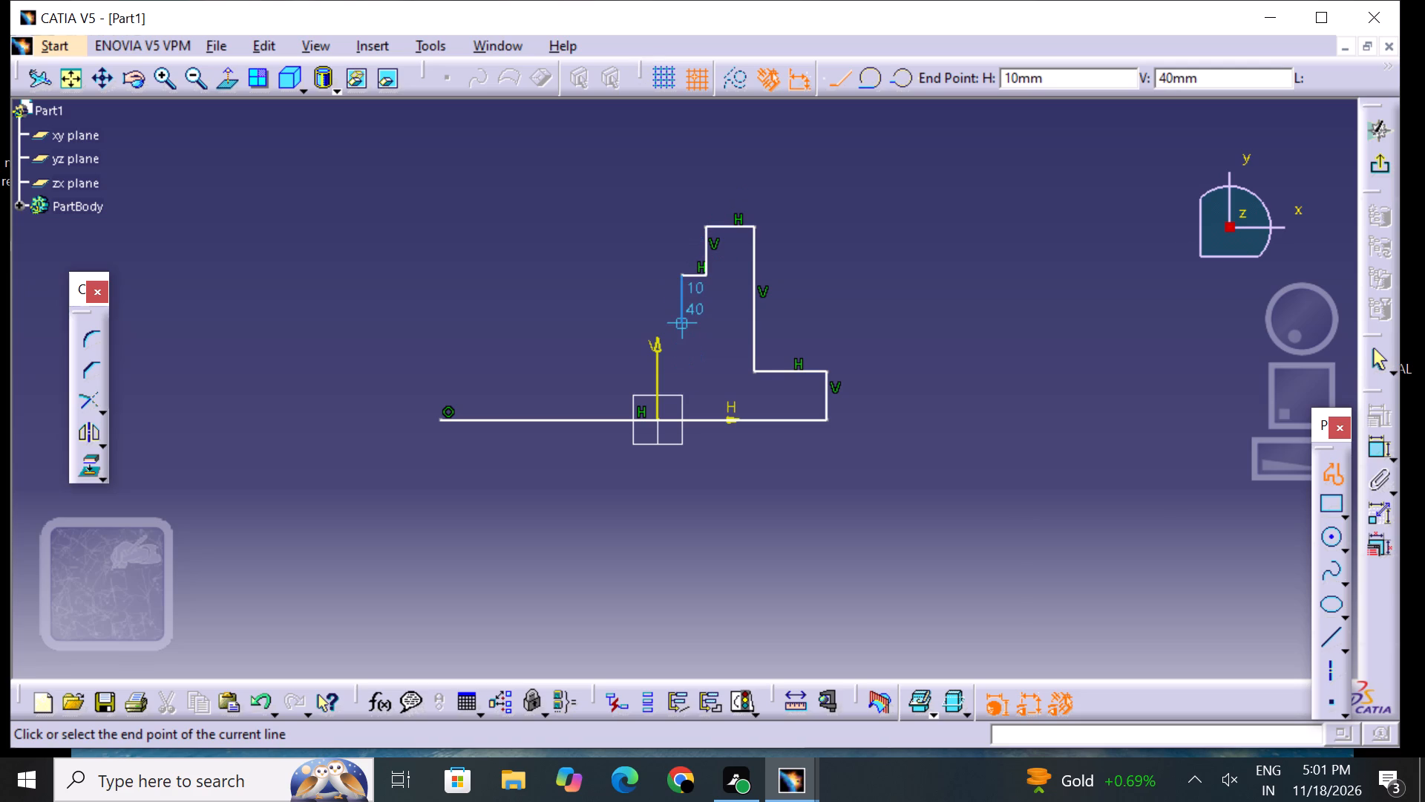
{"action": "left_click", "coordinate": [676, 326]}
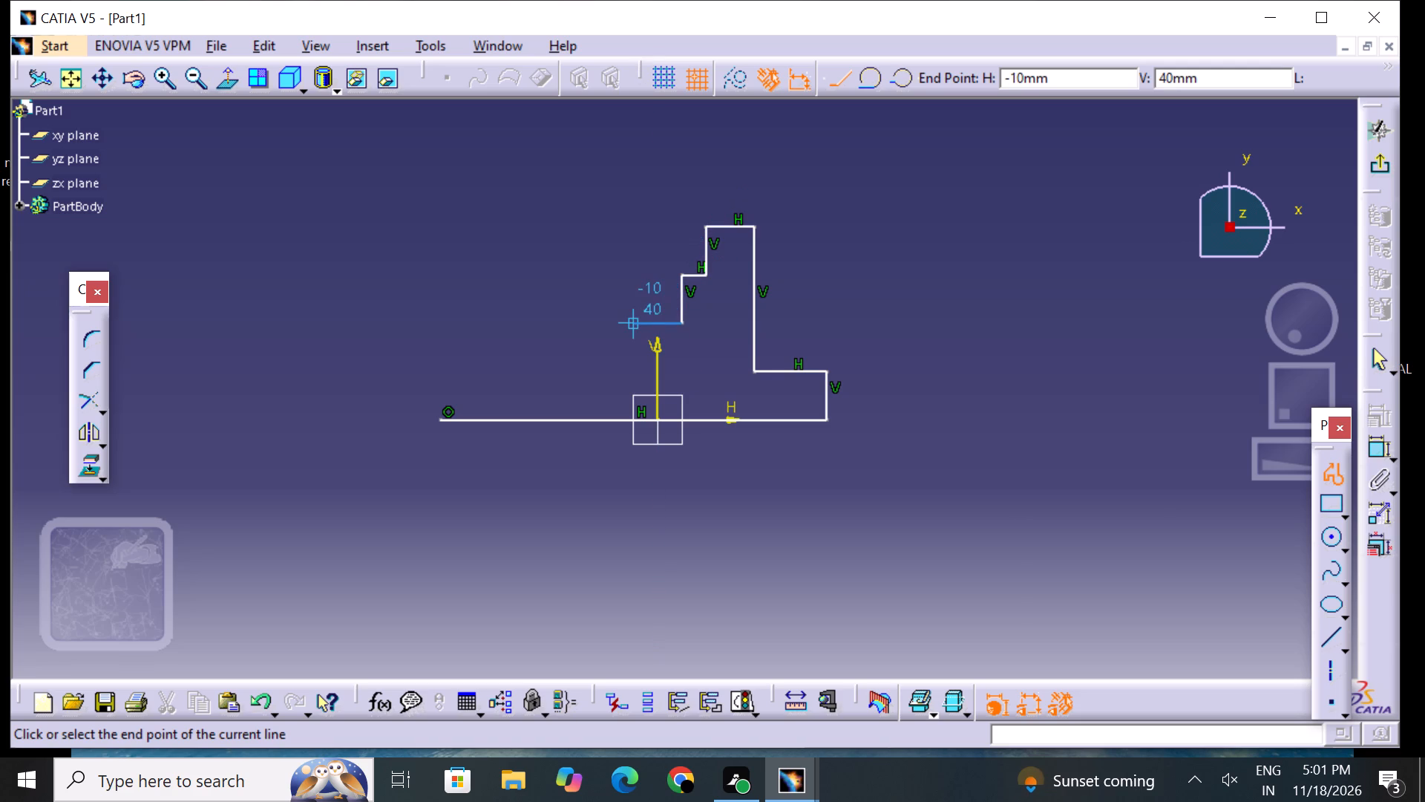
{"action": "left_click", "coordinate": [623, 324]}
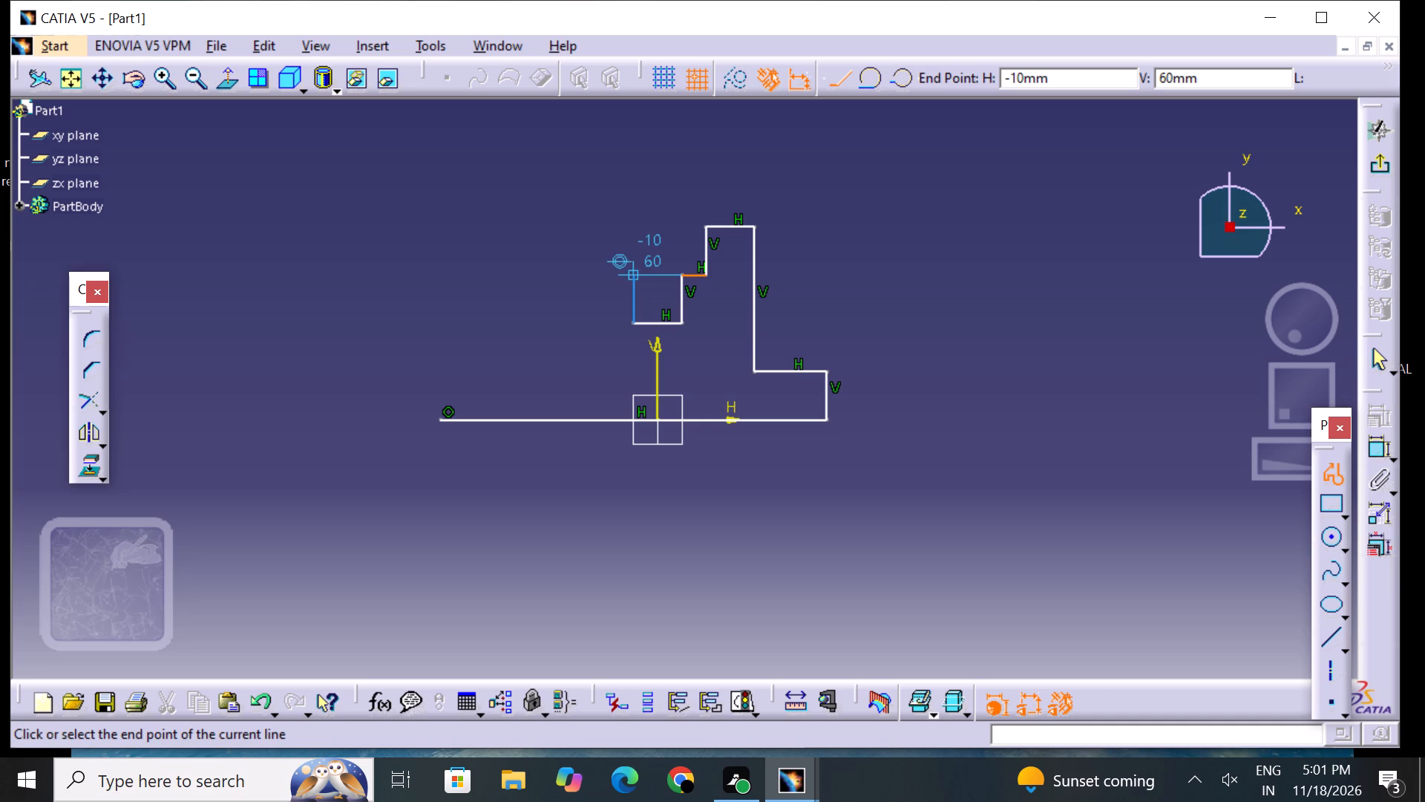
{"action": "left_click", "coordinate": [628, 272]}
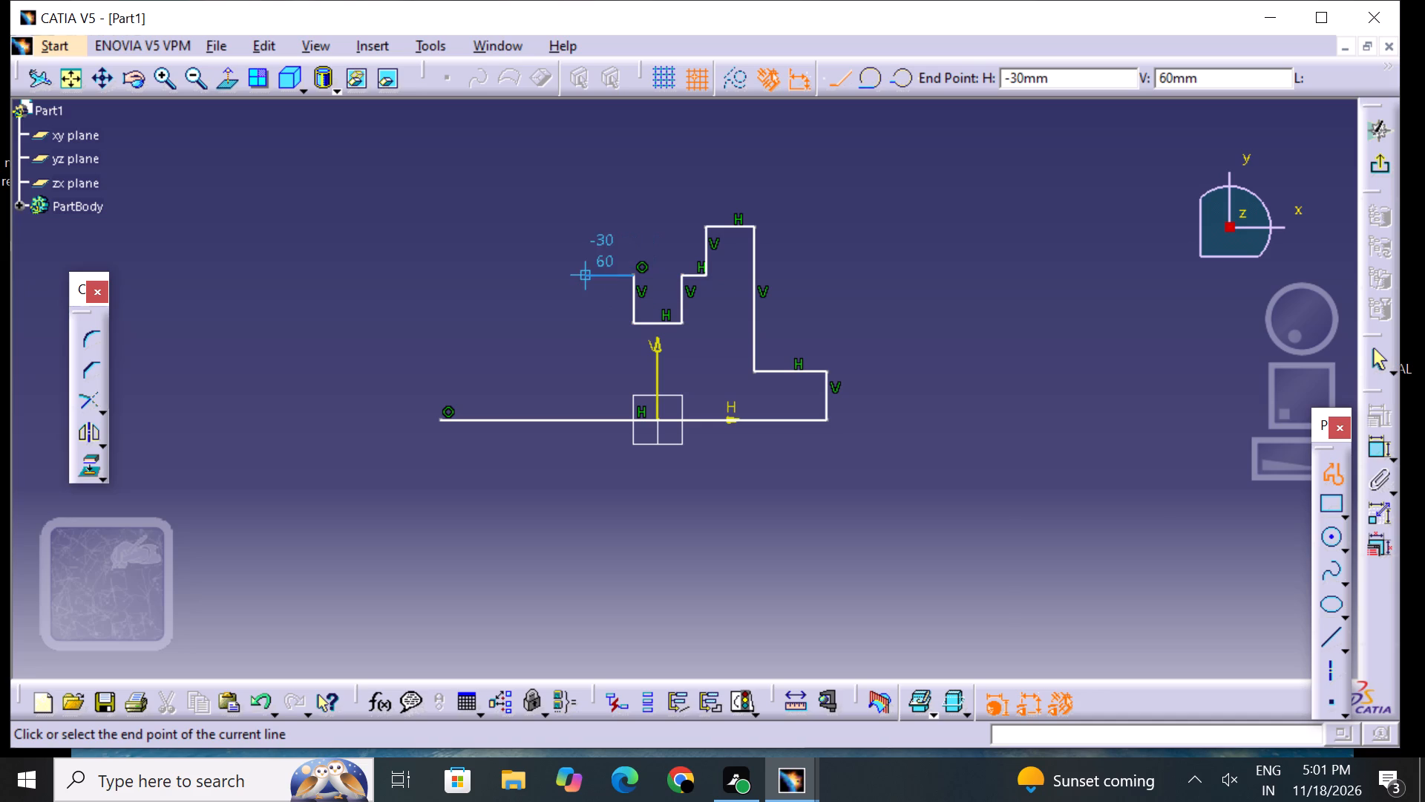
{"action": "left_click", "coordinate": [589, 272]}
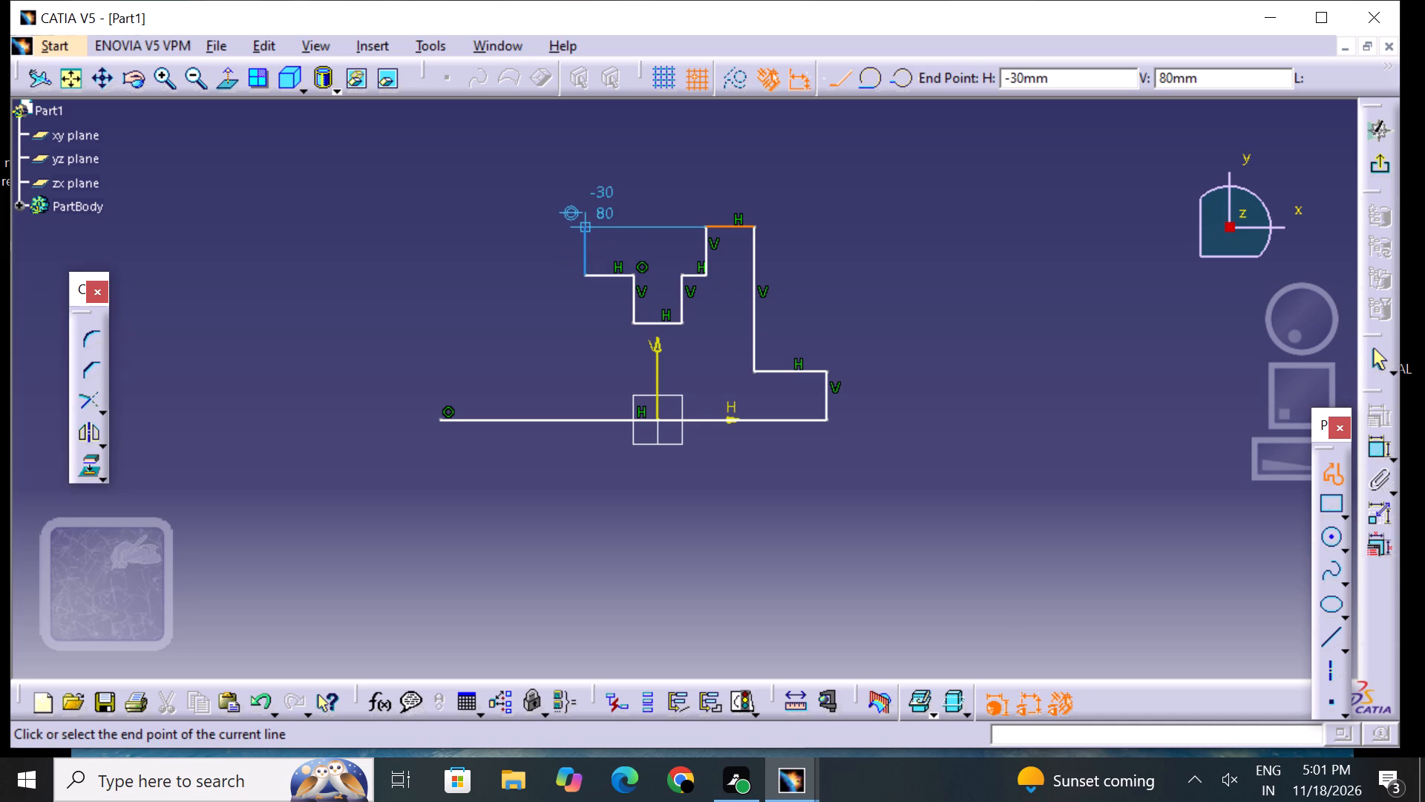
{"action": "left_click", "coordinate": [585, 223]}
Close the profile with a 30 mm top edge, a side down to 20 mm height, a 30 mm ledge and a vertical base end.
{"action": "left_click", "coordinate": [523, 222]}
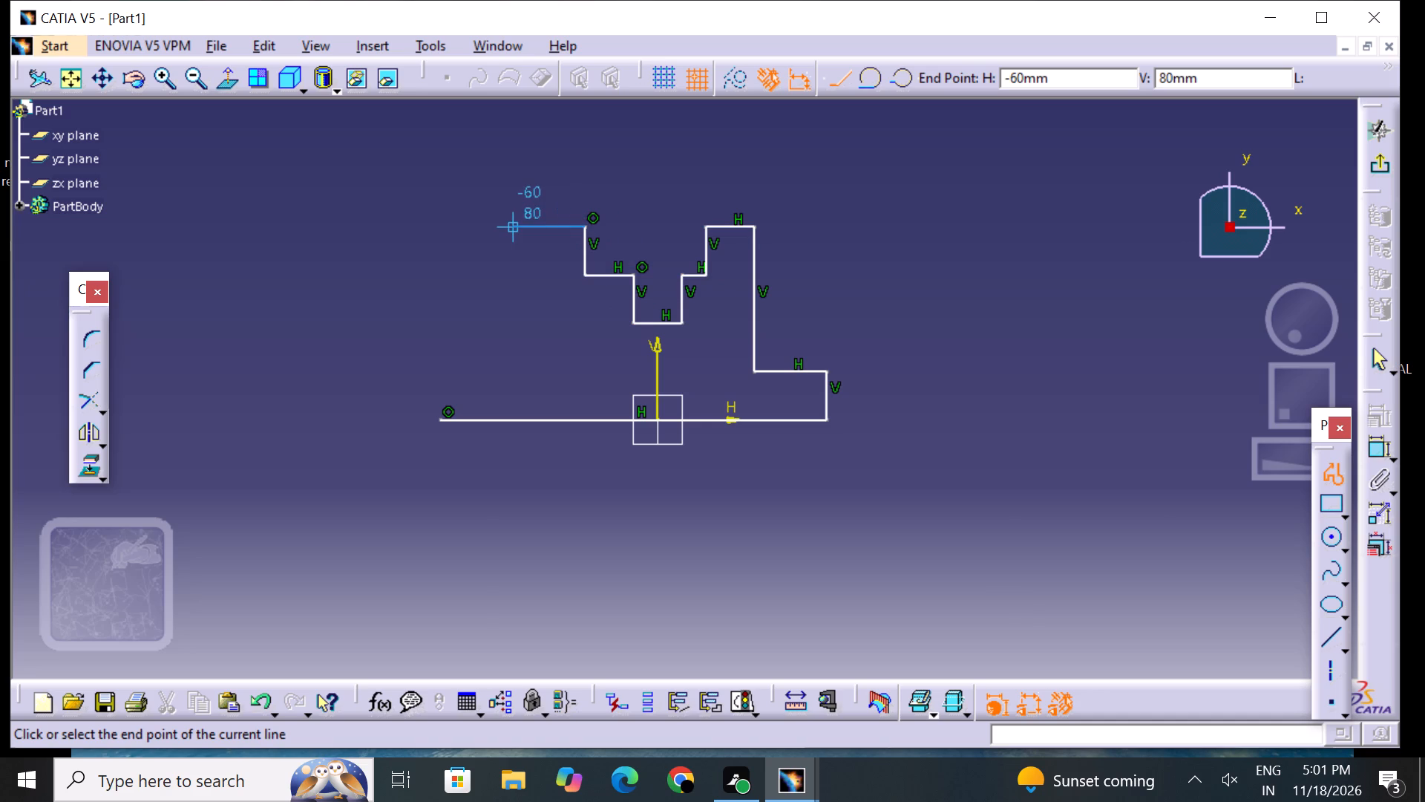
{"action": "left_click", "coordinate": [511, 374]}
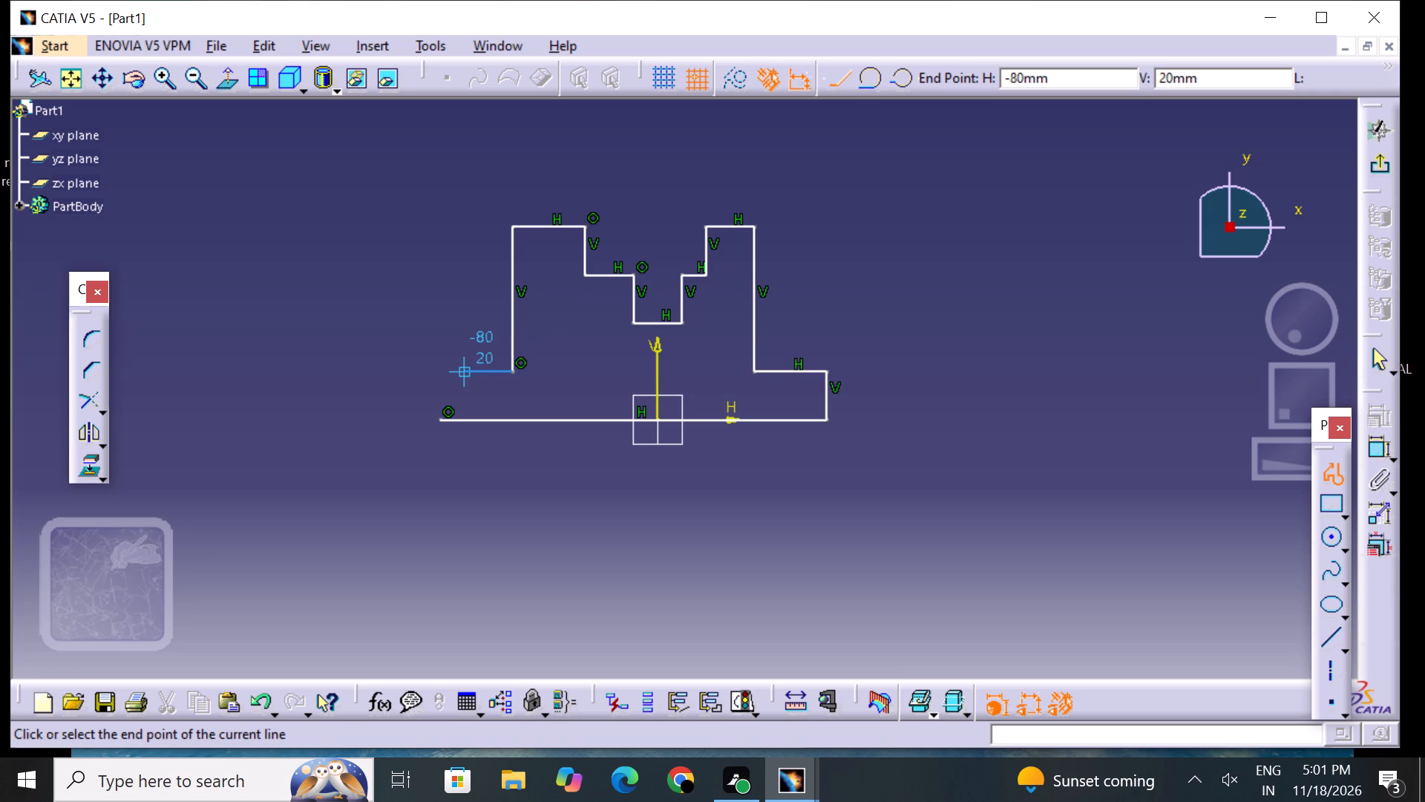
{"action": "left_click", "coordinate": [436, 374]}
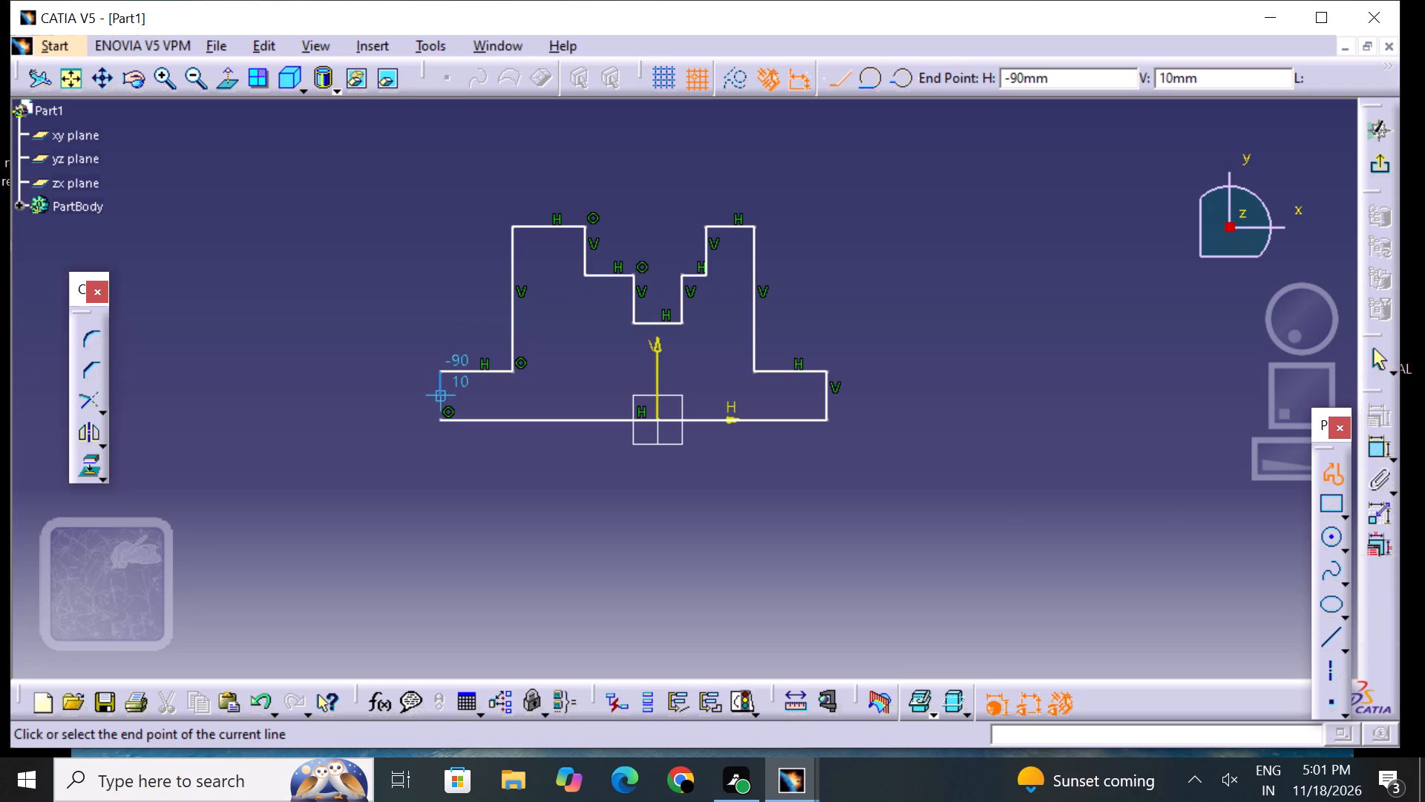
{"action": "left_click", "coordinate": [436, 418]}
{"action": "left_click", "coordinate": [577, 480]}
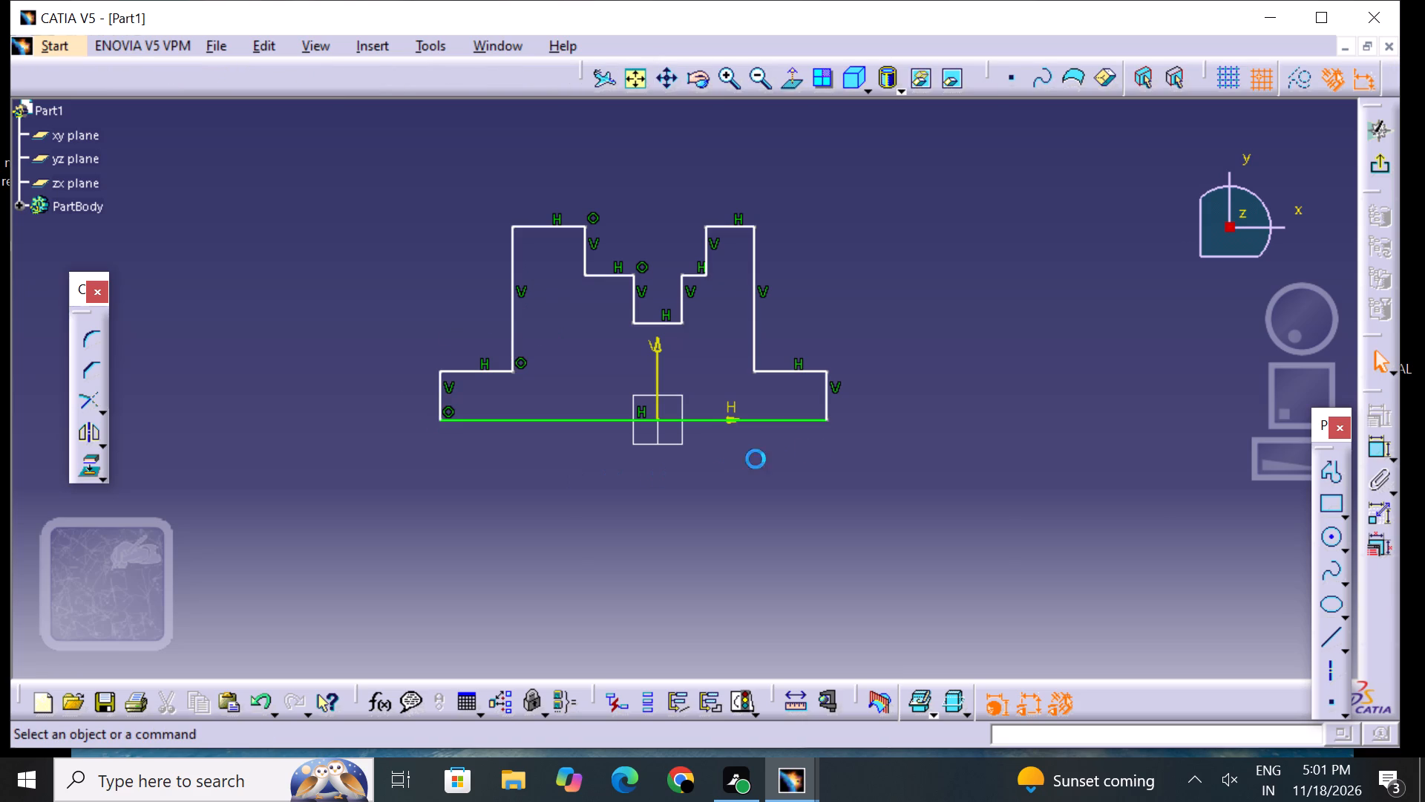
Dimension the length of the profile's bottom edge, placing the dimension just below it.
{"action": "left_click", "coordinate": [1368, 452]}
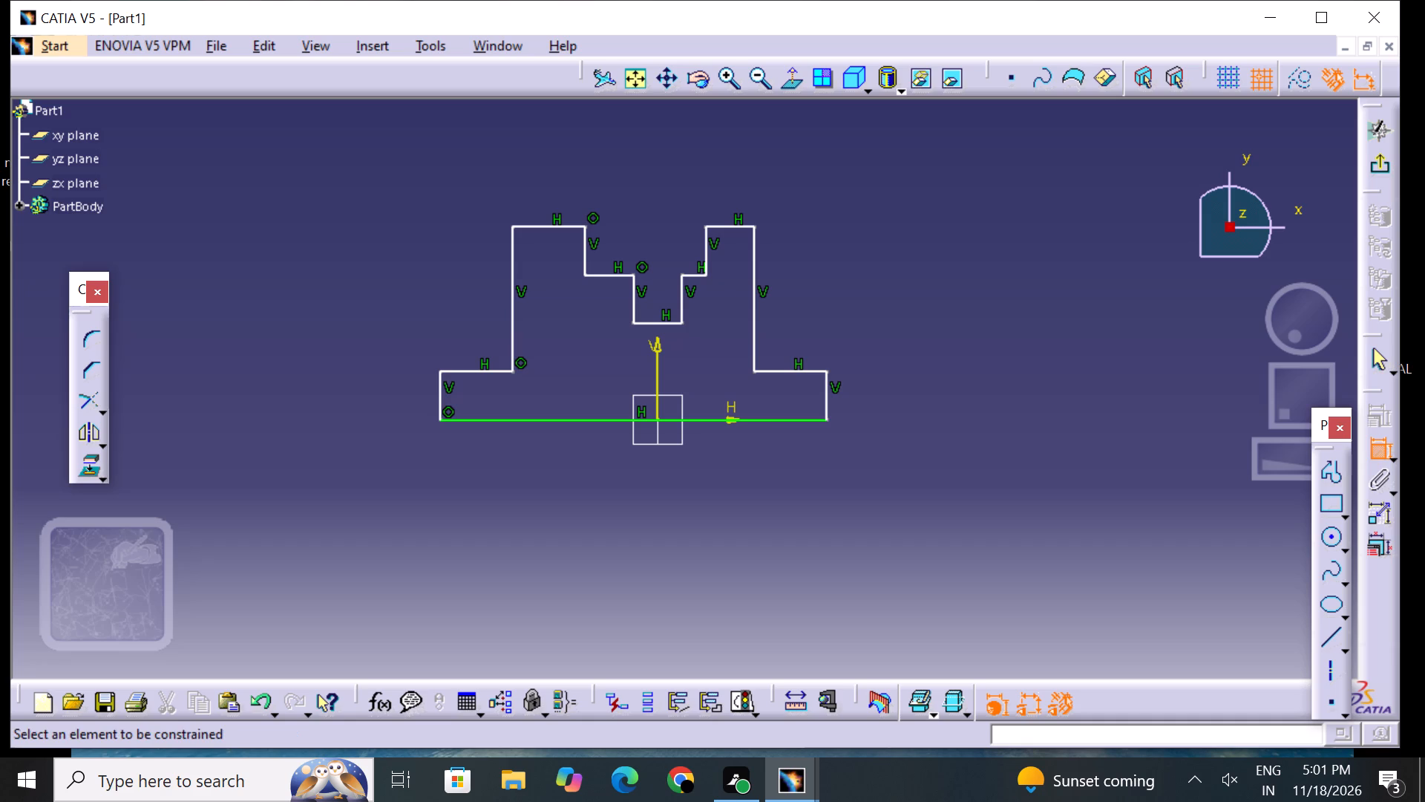
{"action": "left_click", "coordinate": [566, 418]}
{"action": "left_click", "coordinate": [563, 446]}
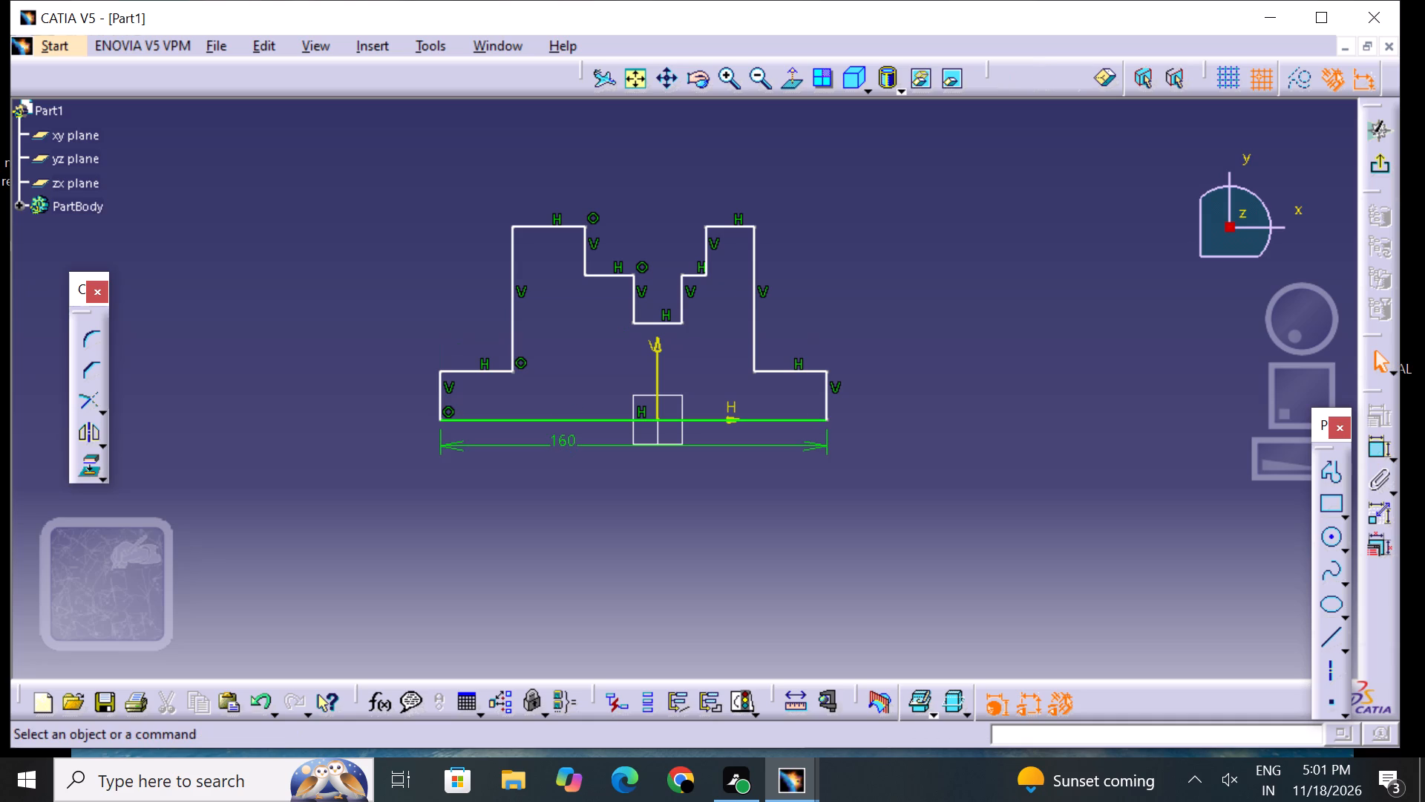
Open the bottom edge's length dimension for editing.
{"action": "double_click", "coordinate": [563, 446]}
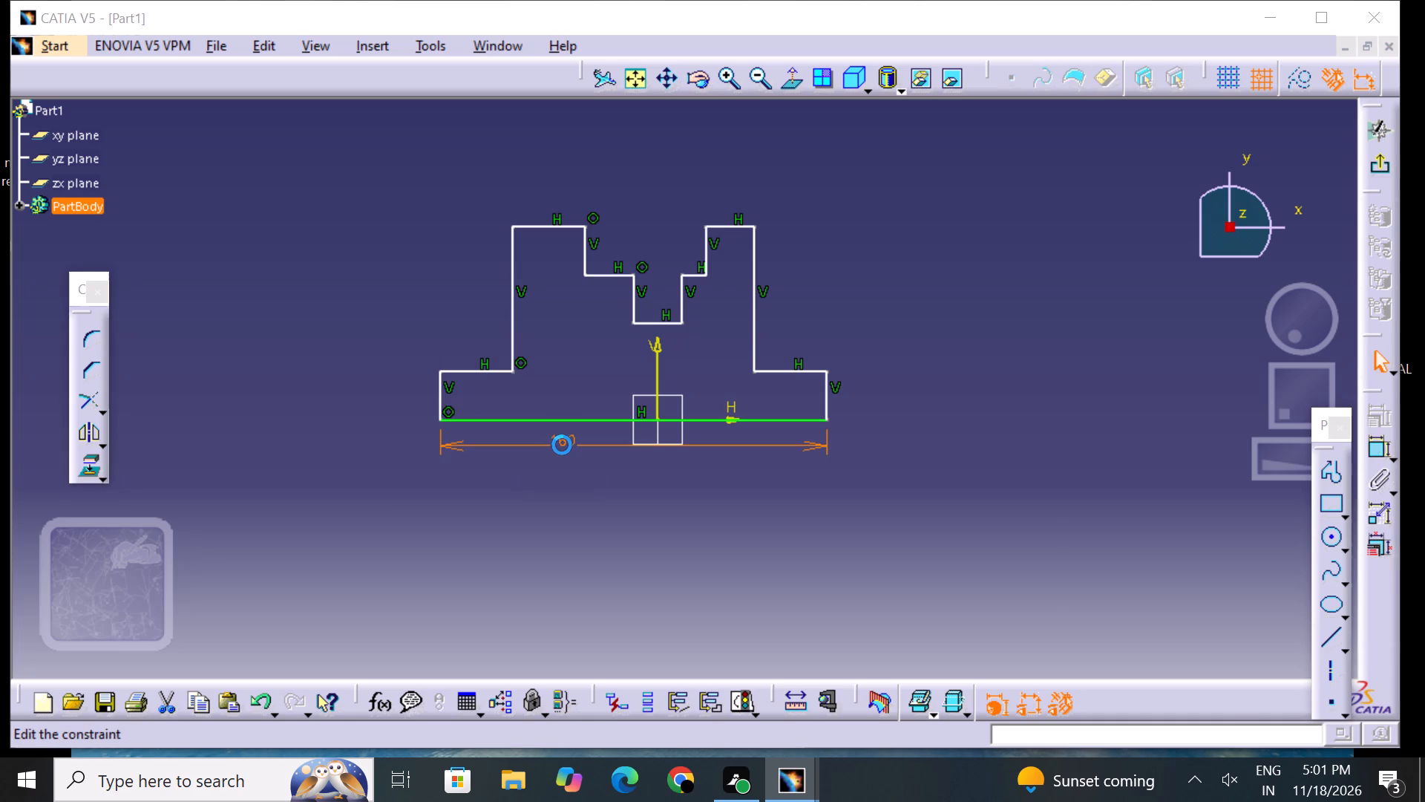
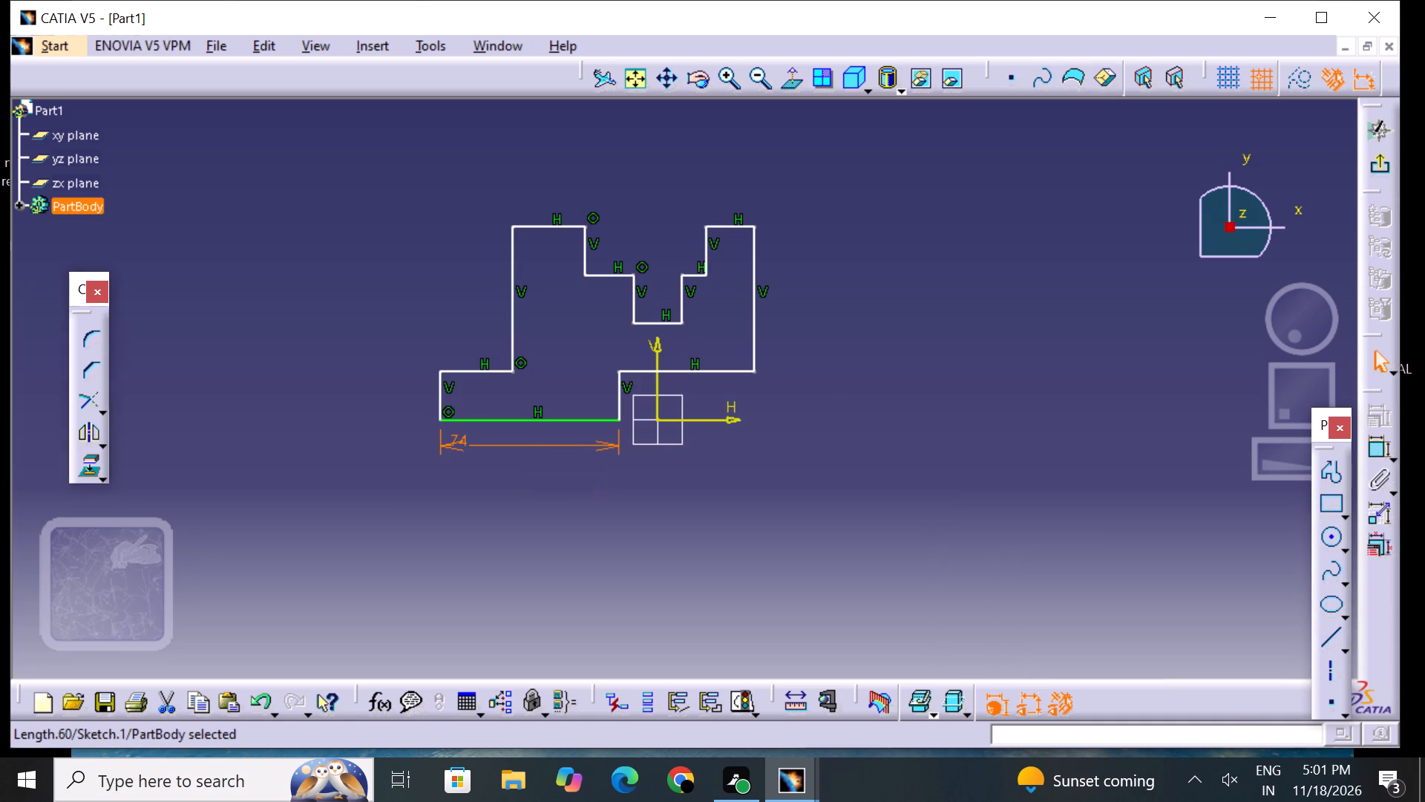
Dimension the horizontal distance from the left base ledge's inner corner to the top corner of the base's right end as 40 mm.
{"action": "left_click", "coordinate": [641, 442]}
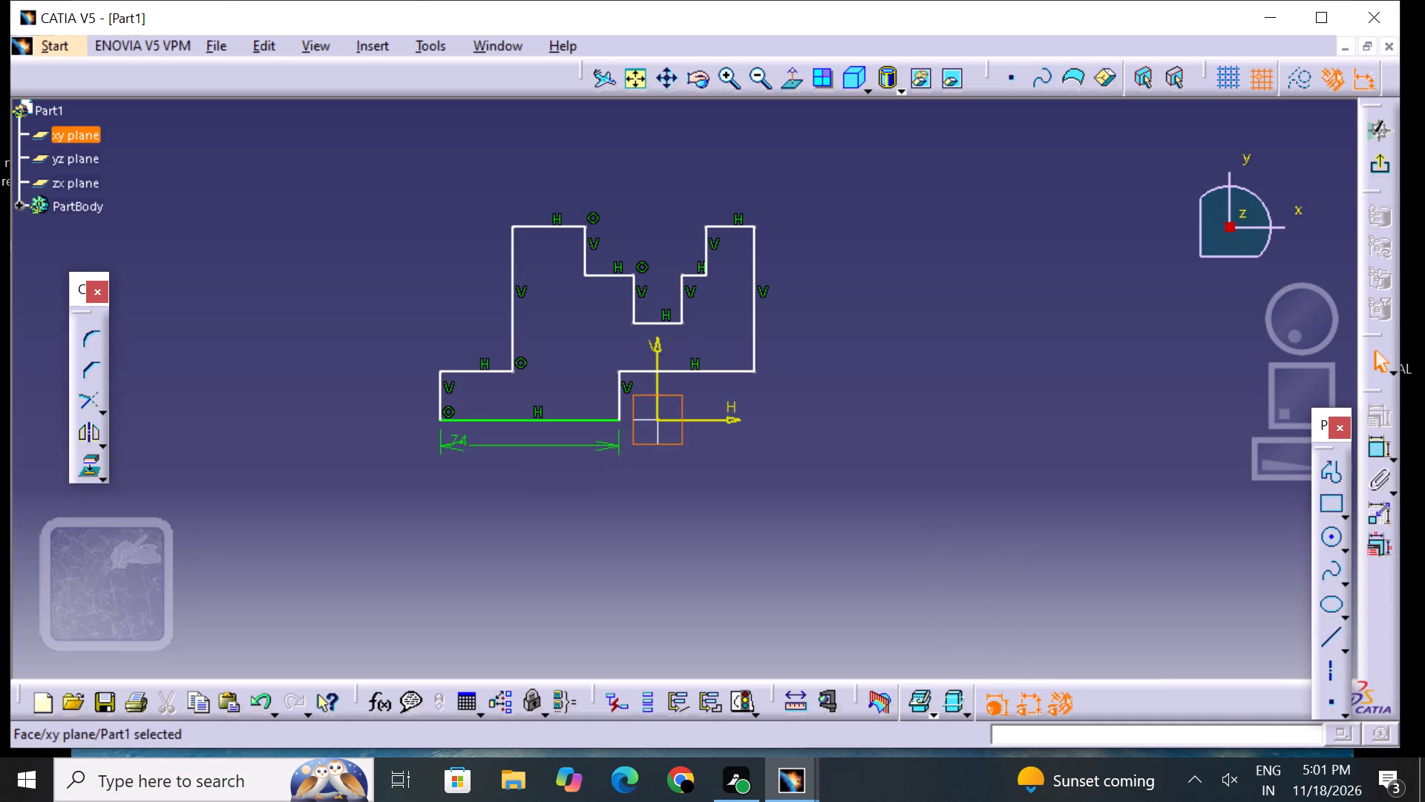
{"action": "left_click", "coordinate": [714, 534]}
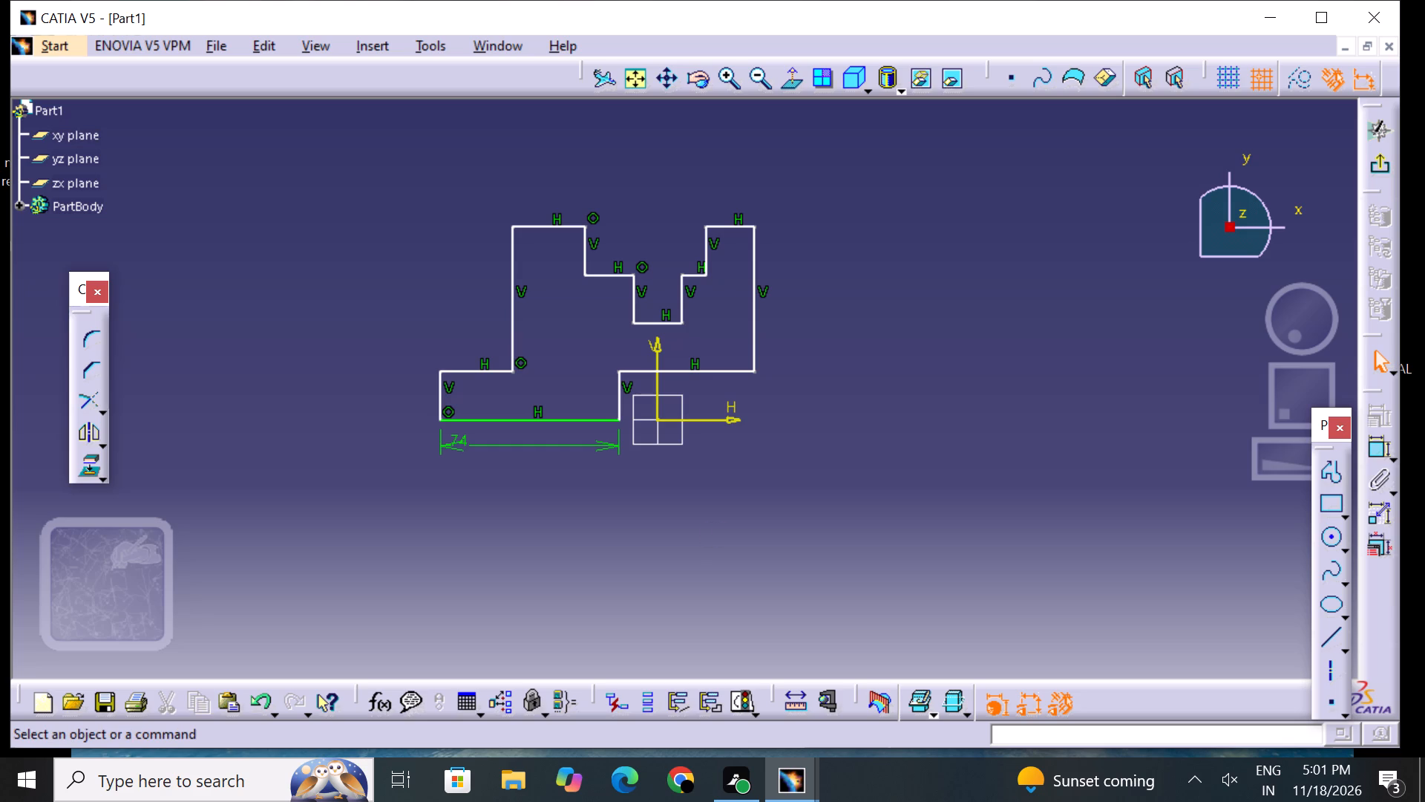
{"action": "left_click", "coordinate": [1387, 454]}
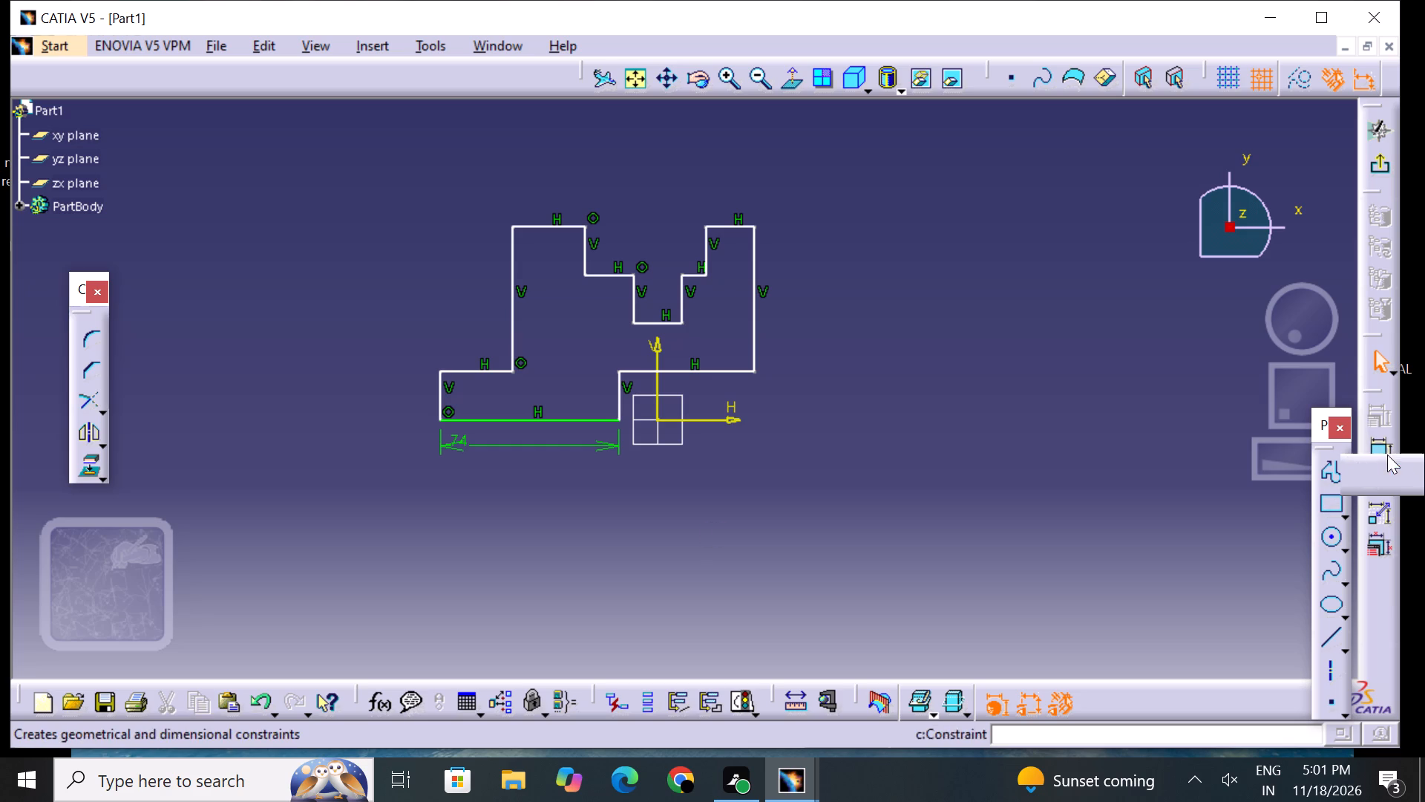
{"action": "left_click", "coordinate": [1372, 460]}
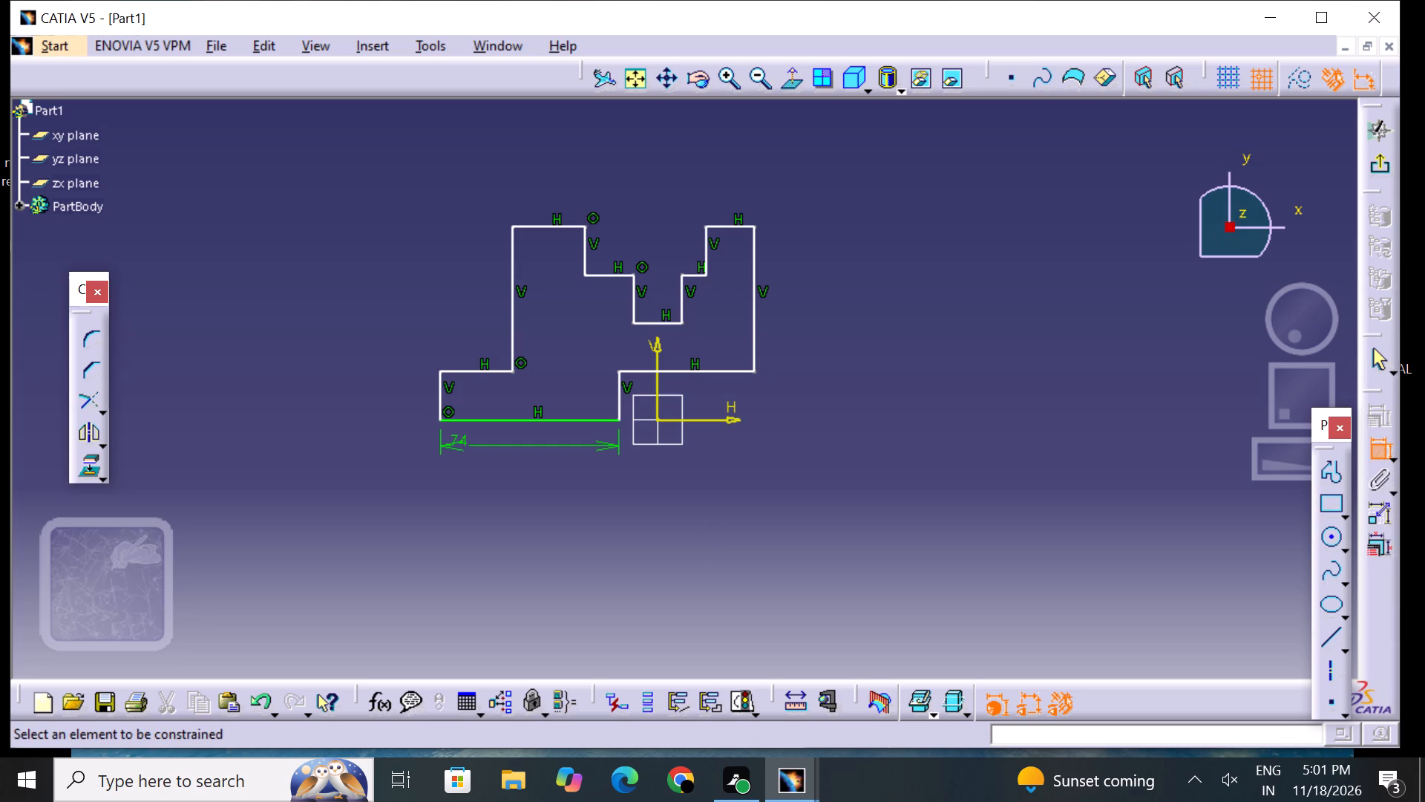
{"action": "left_click", "coordinate": [511, 369]}
{"action": "left_click", "coordinate": [620, 374]}
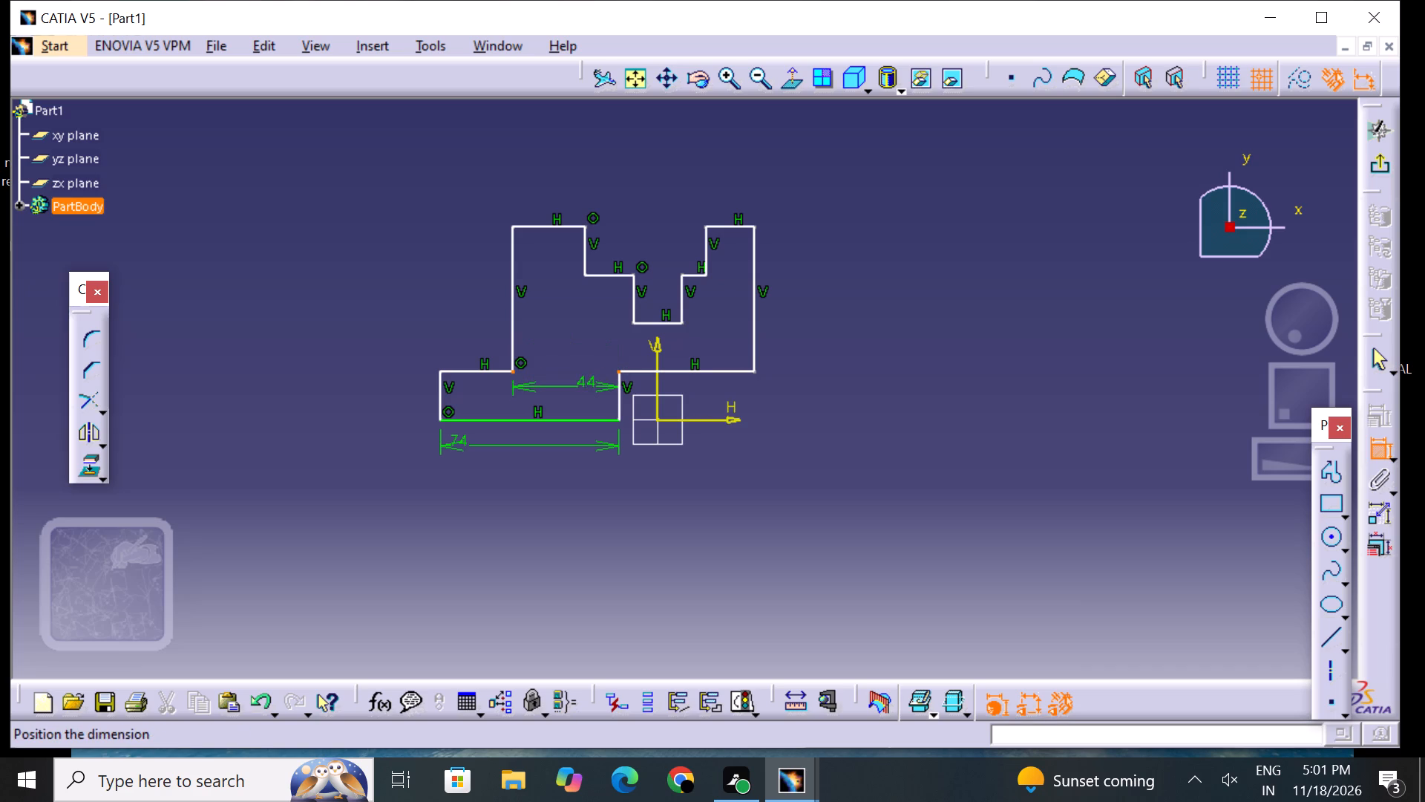
{"action": "left_click", "coordinate": [572, 388]}
{"action": "left_click", "coordinate": [576, 385]}
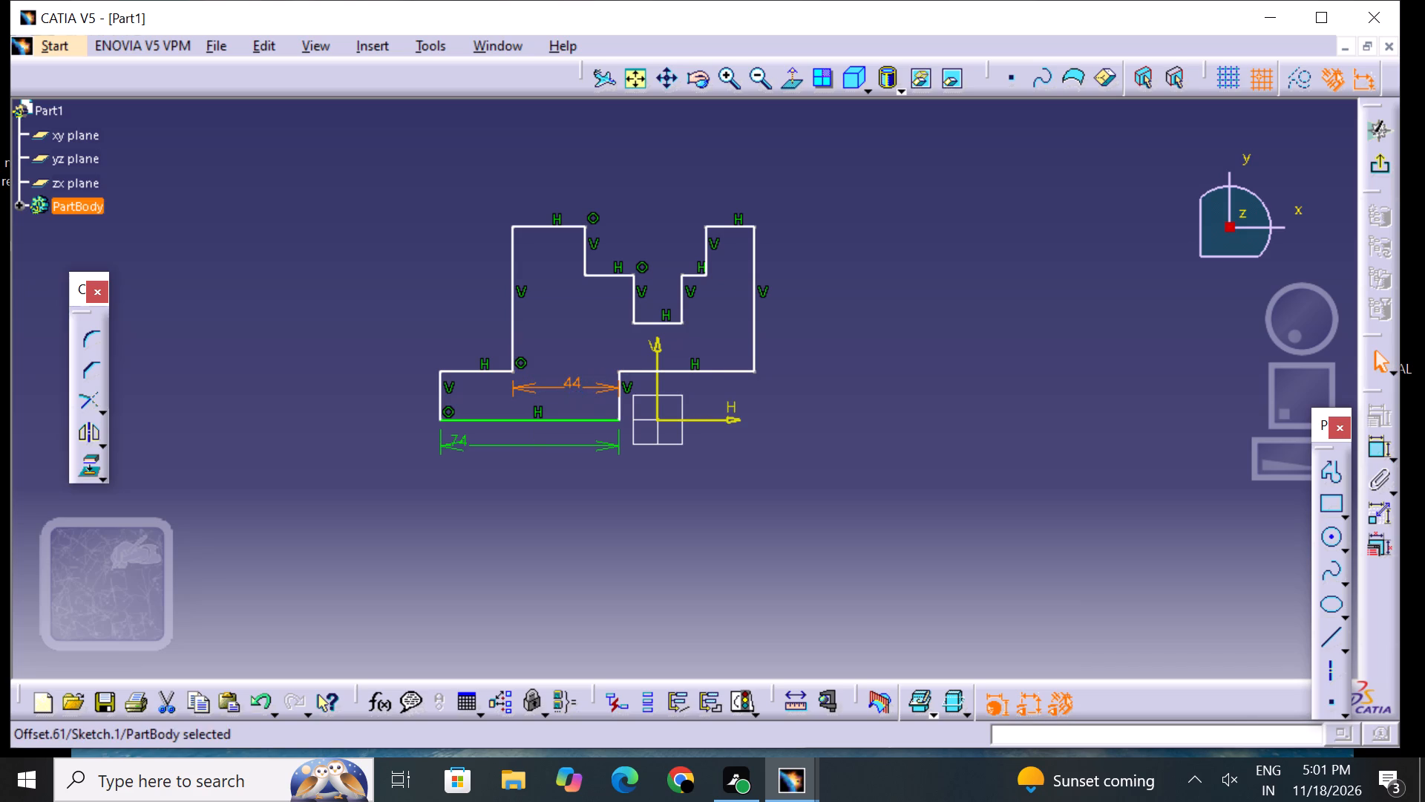
{"action": "left_click", "coordinate": [576, 385]}
{"action": "key", "text": "BackSpace"}
{"action": "type", "text": "40"}
{"action": "key", "text": "Return"}
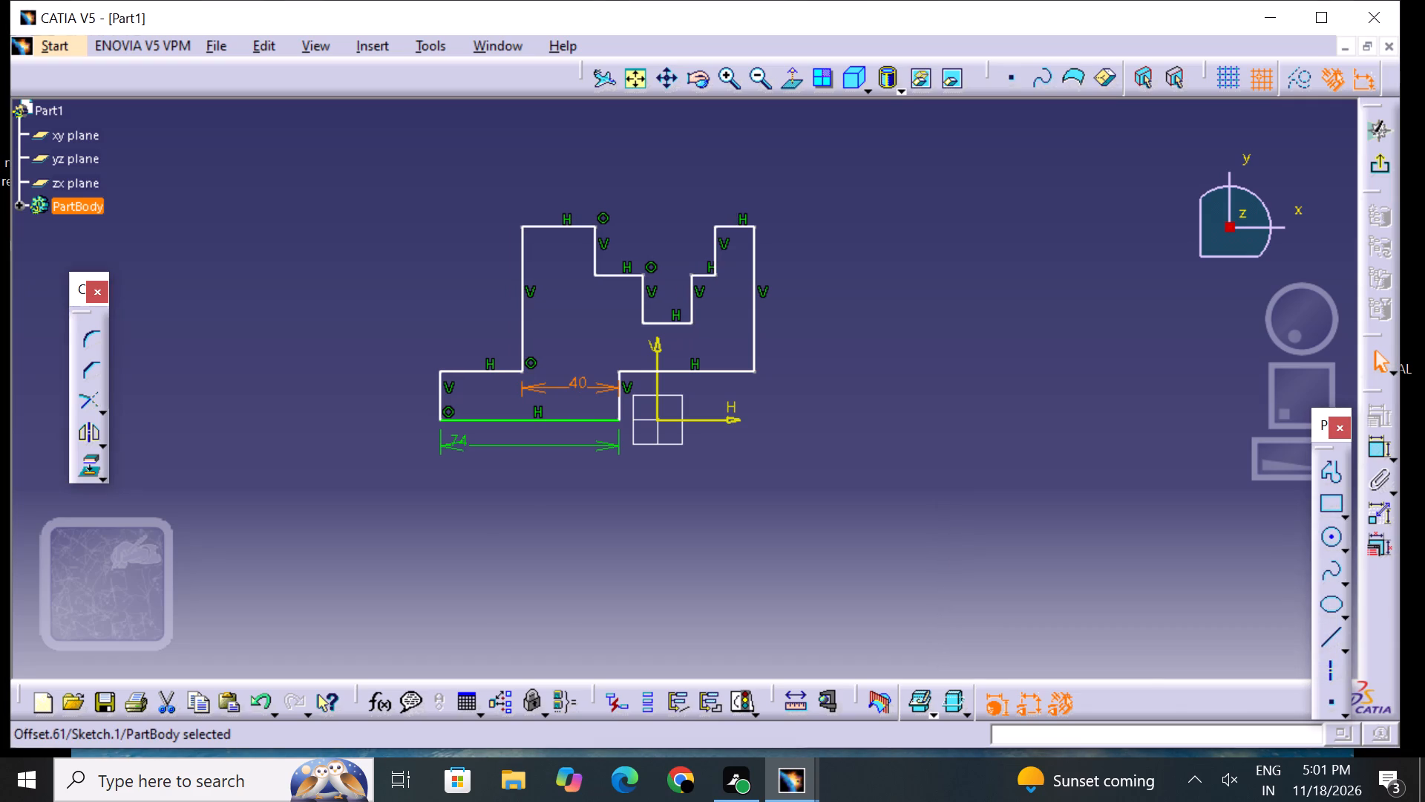
{"action": "left_click", "coordinate": [688, 477]}
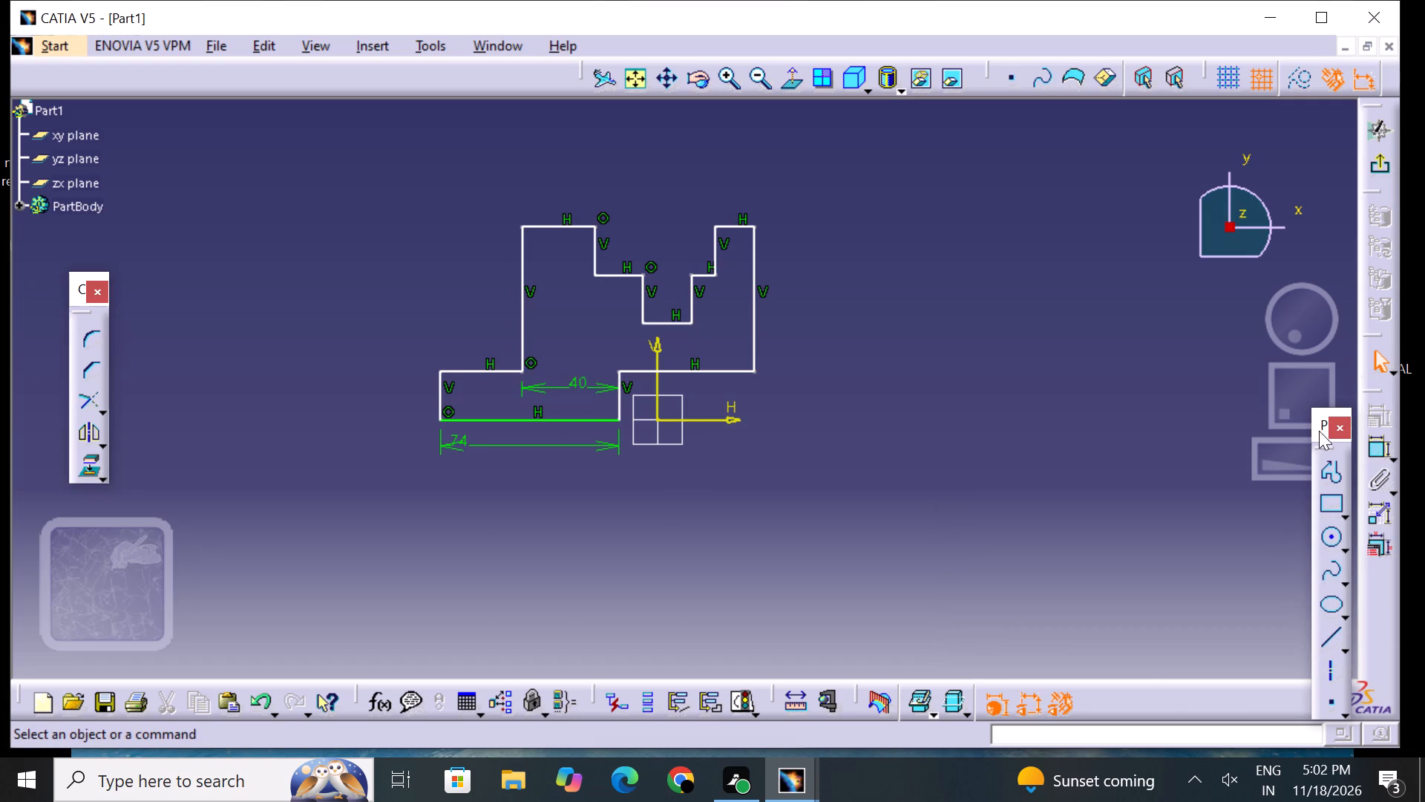
Dimension the recess's upper width between the outer corners of its two ledges, placing it below the recess, and open it for editing.
{"action": "left_click", "coordinate": [1372, 452]}
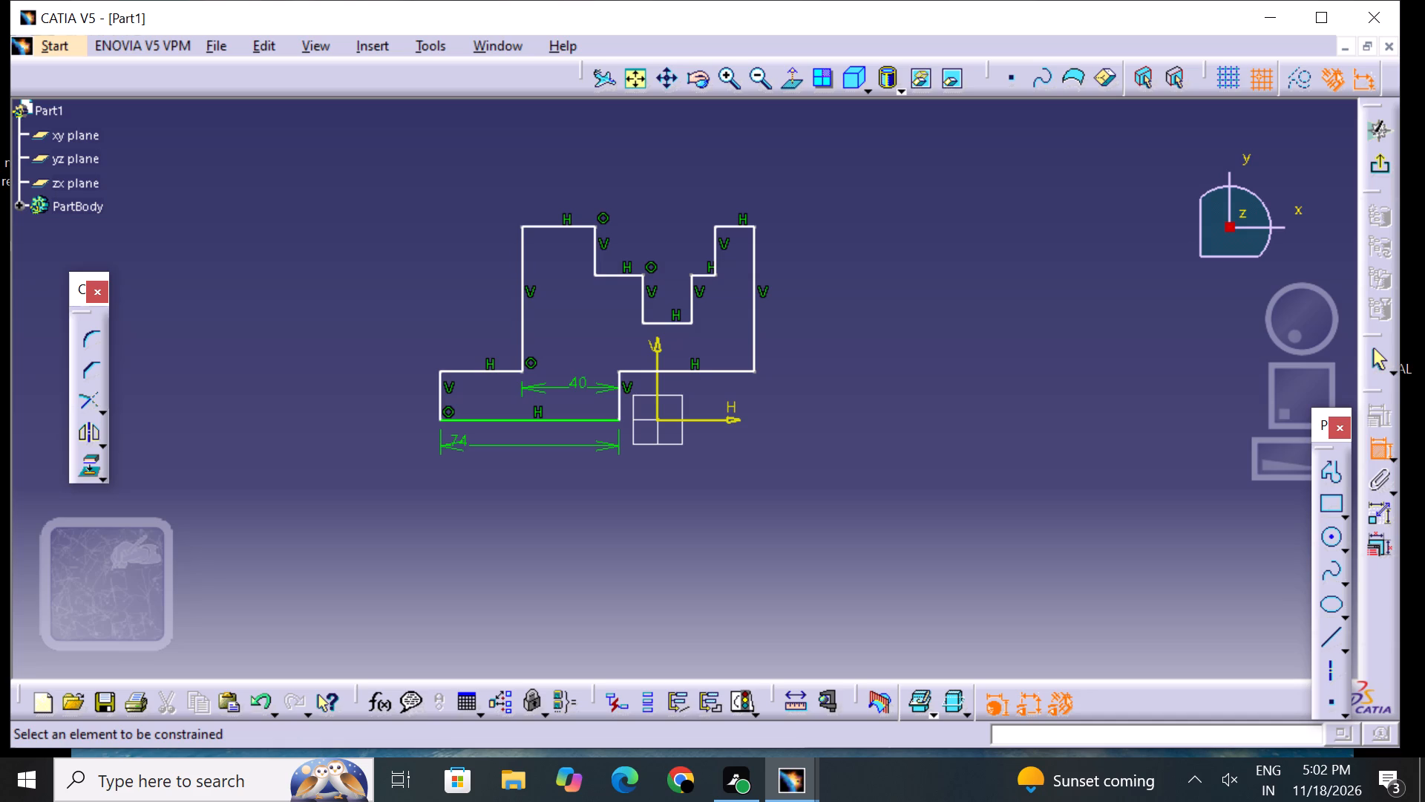
{"action": "left_click", "coordinate": [595, 275]}
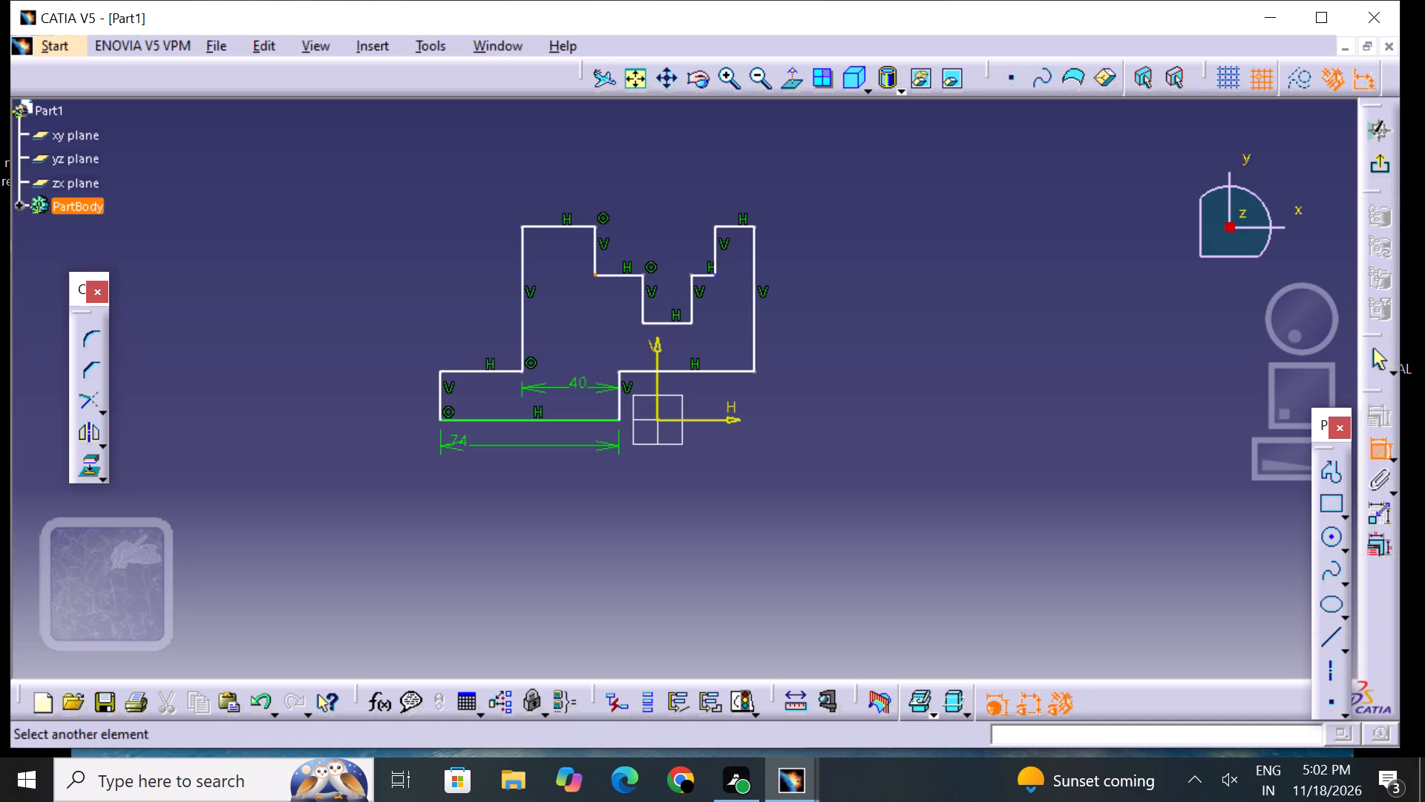
{"action": "left_click", "coordinate": [716, 273]}
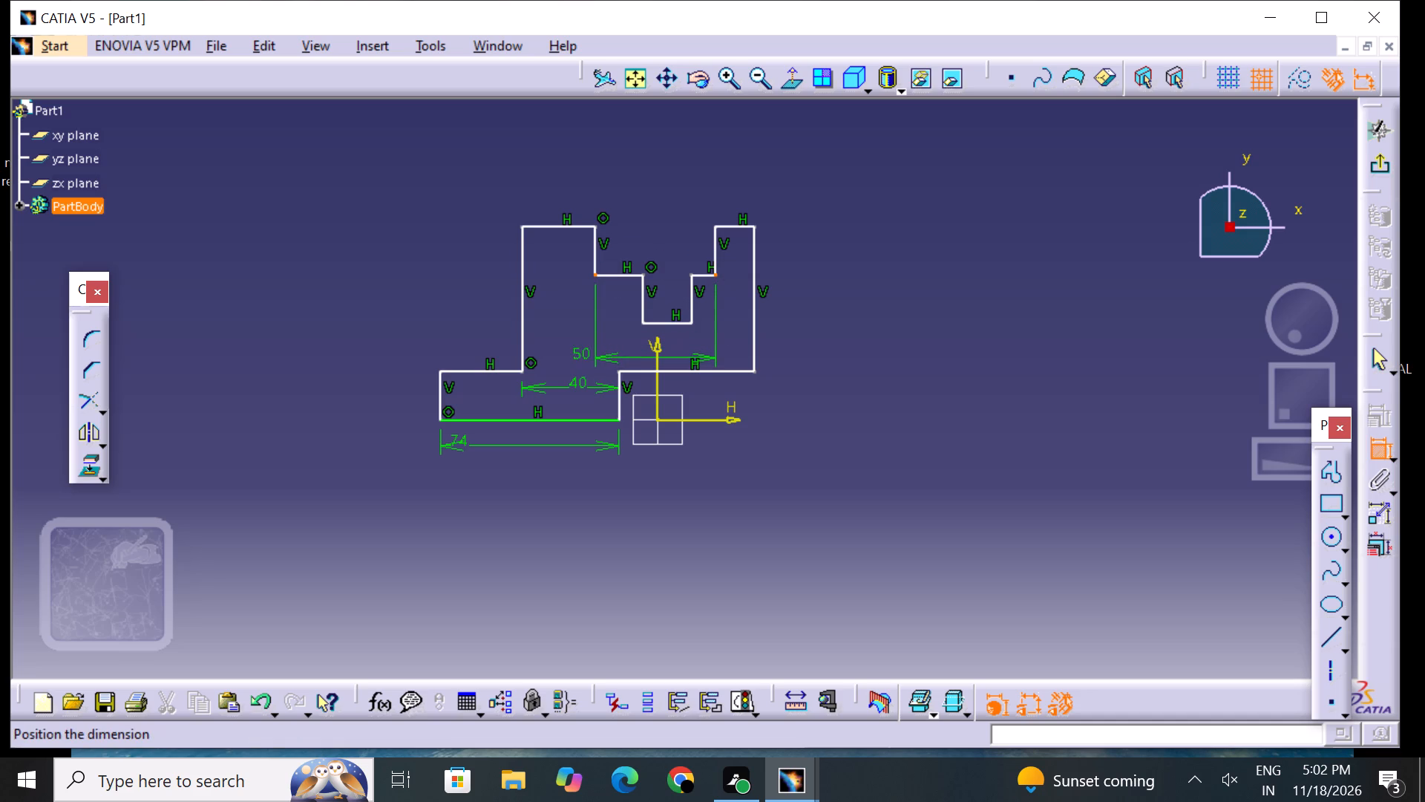
{"action": "left_click", "coordinate": [563, 354]}
{"action": "double_click", "coordinate": [574, 354]}
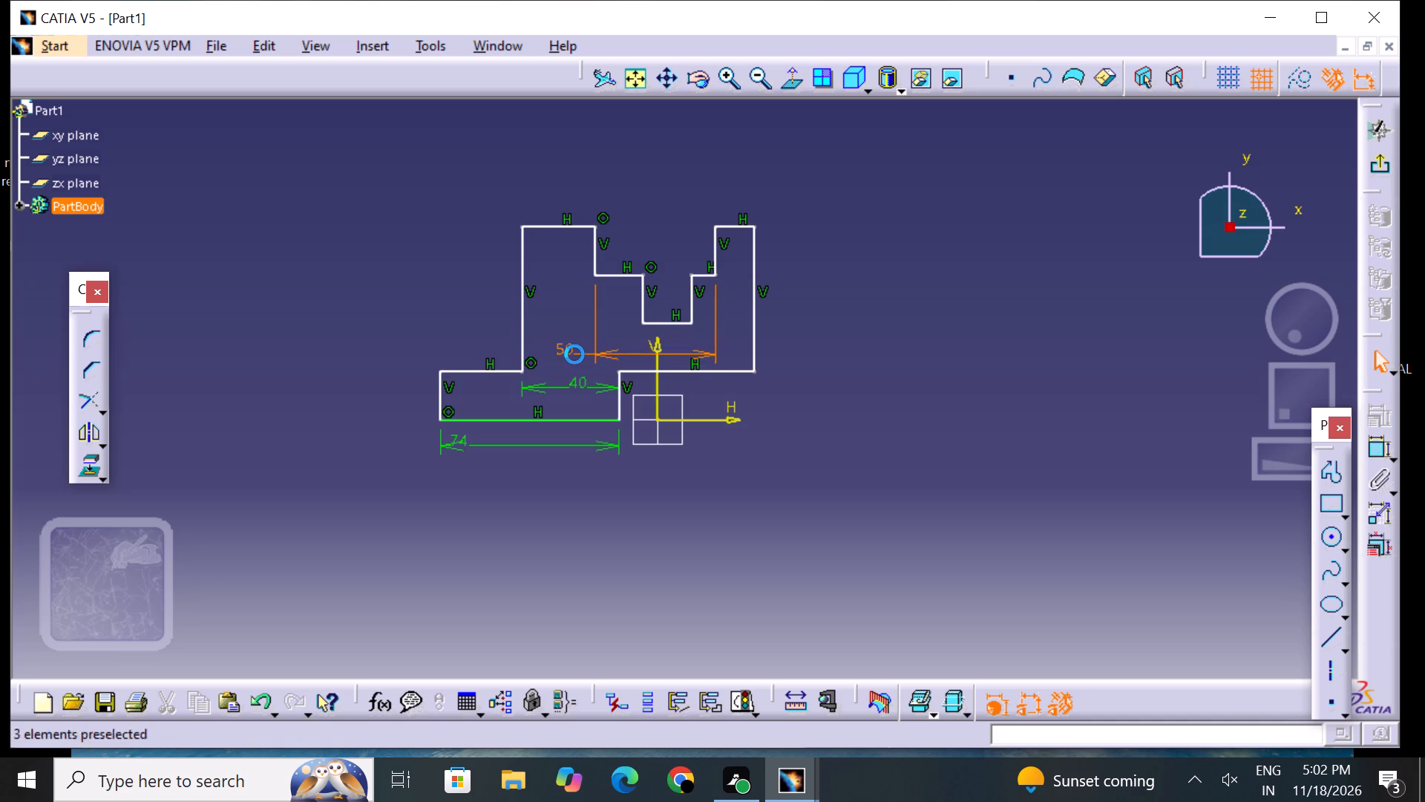
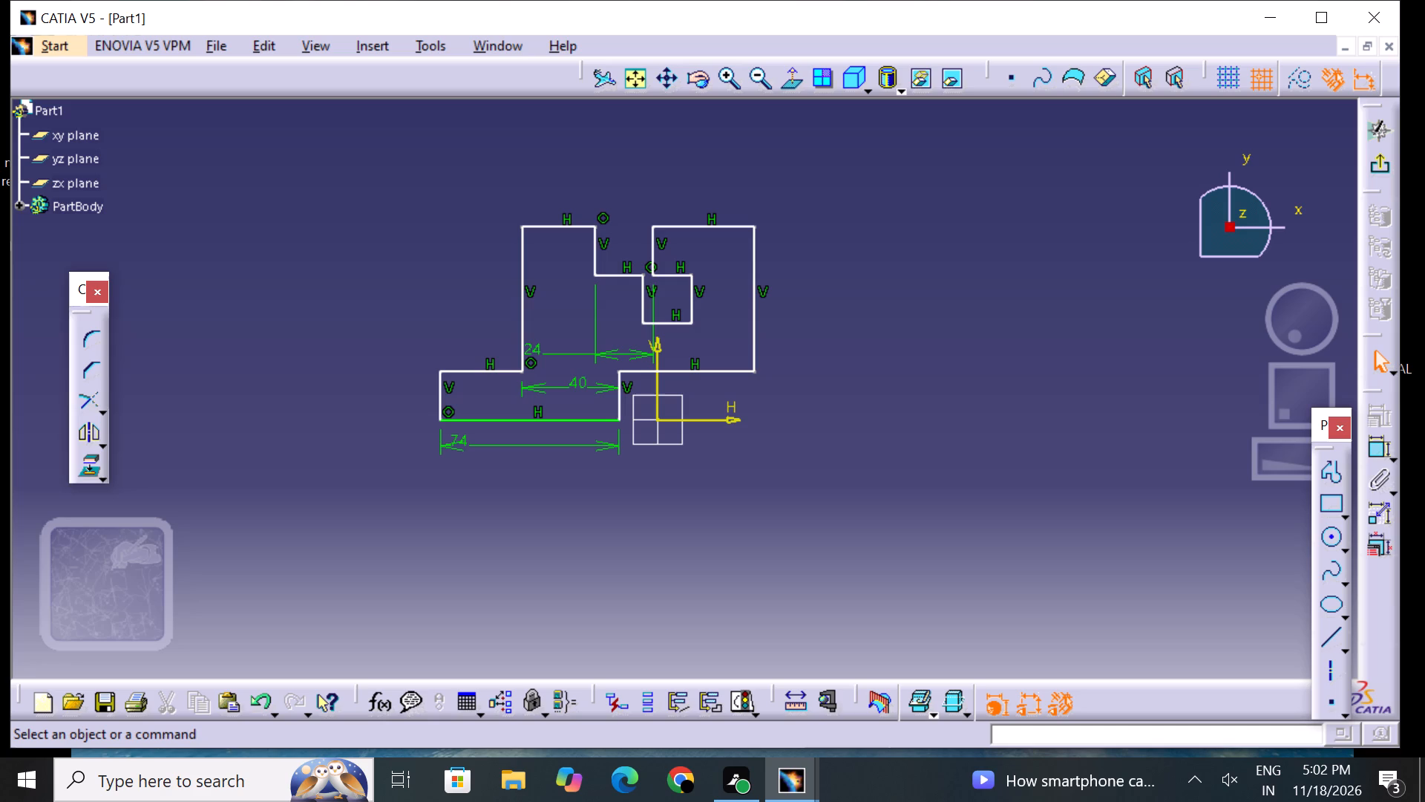
Undo the recent dimensioning edits back to the symmetric-base profile with only the 160 mm base-width dimension.
{"action": "key", "text": "ctrl+z"}
{"action": "key", "text": "ctrl+z"}
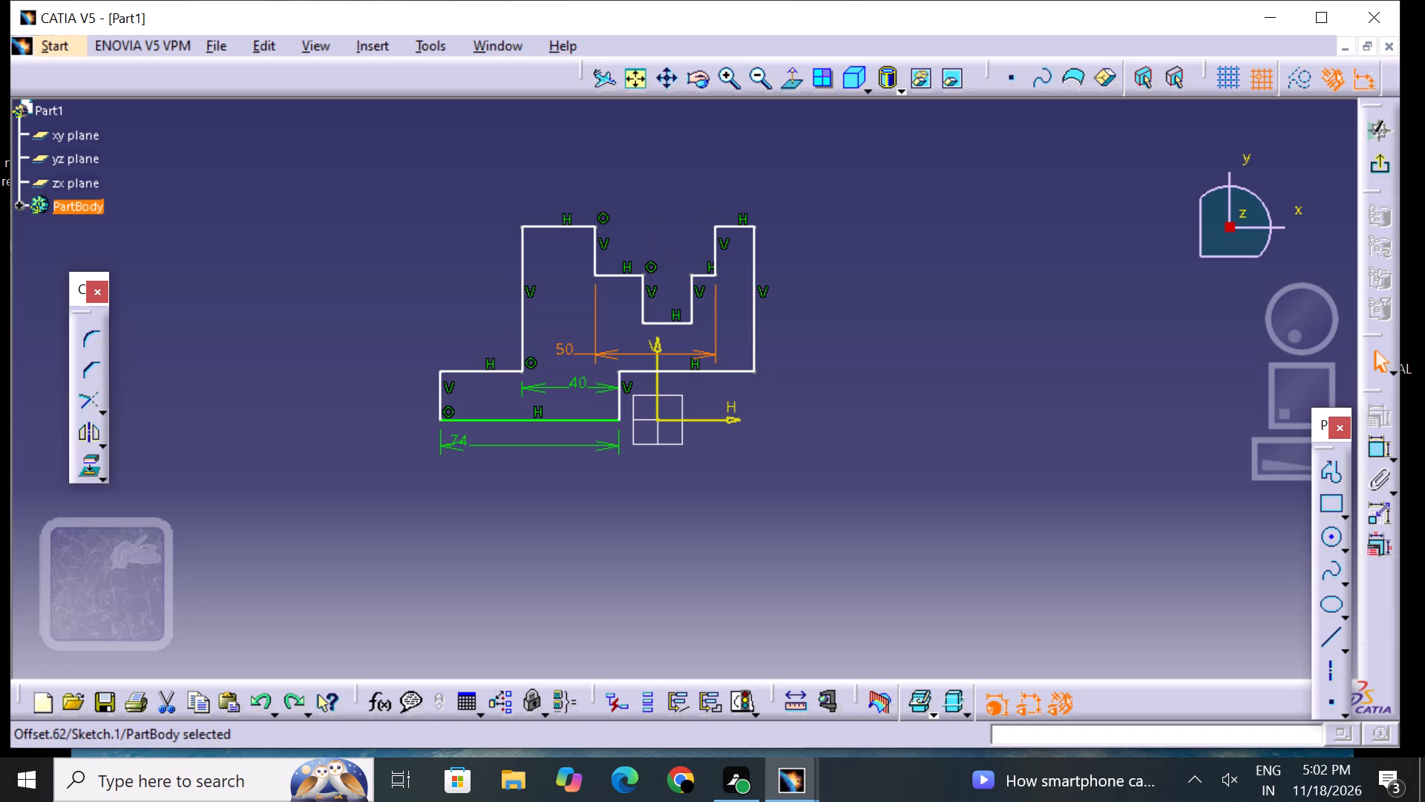
{"action": "key", "text": "ctrl+z"}
{"action": "key", "text": "ctrl+z"}
{"action": "key", "text": "ctrl+z"}
{"action": "key", "text": "ctrl+z"}
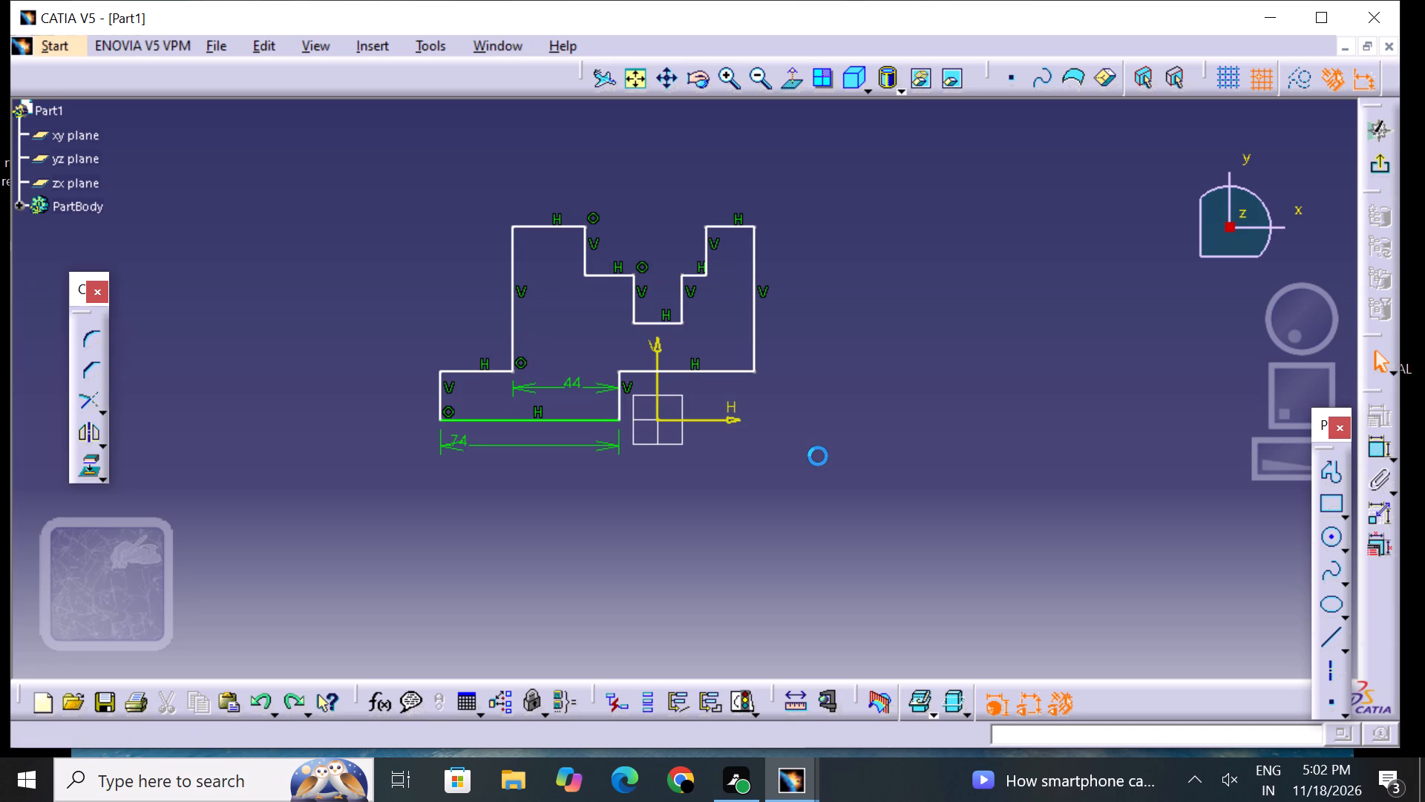
{"action": "key", "text": "ctrl+z"}
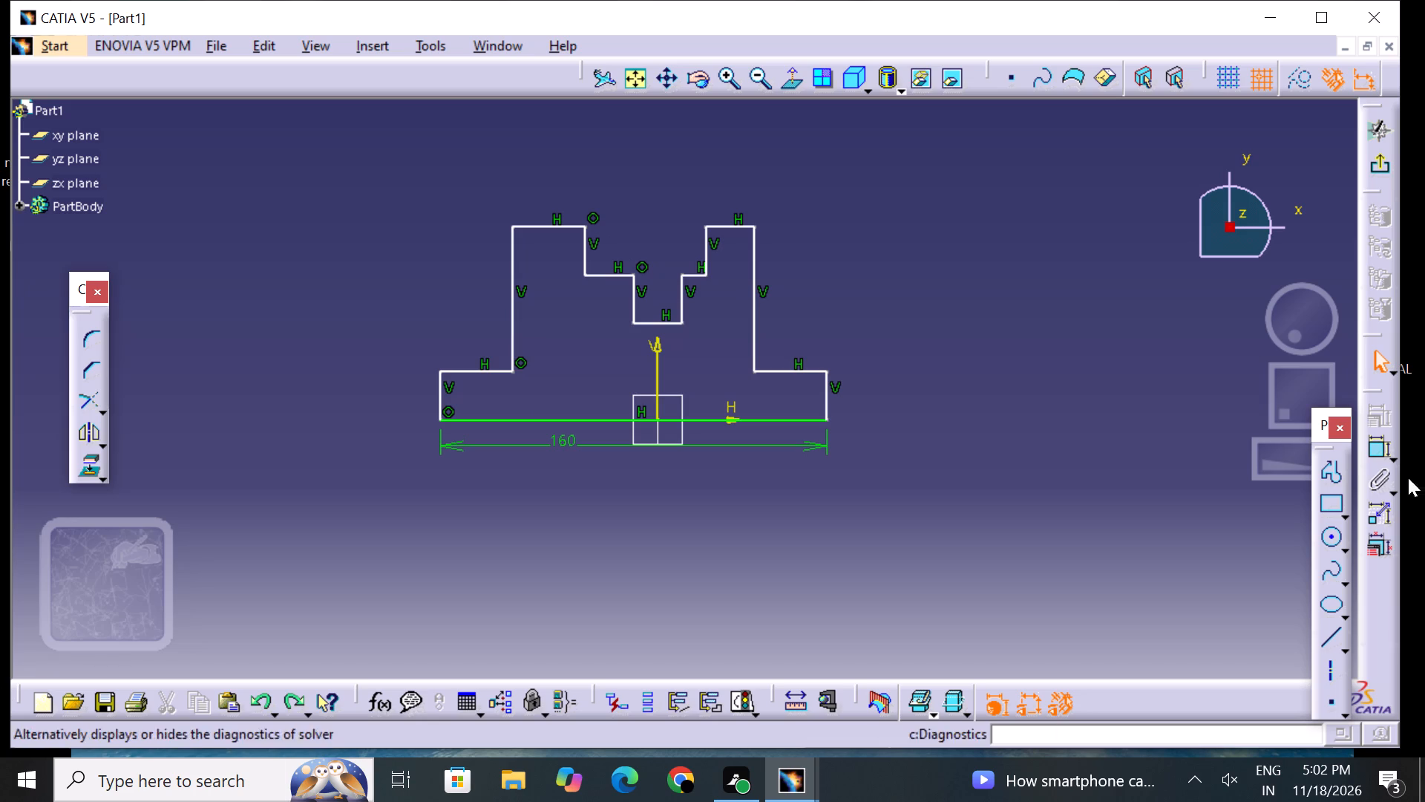
Dimension the vertical distance from the right base ledge's inner corner to the right block's outer top corner as 29 mm.
{"action": "left_click", "coordinate": [1376, 451]}
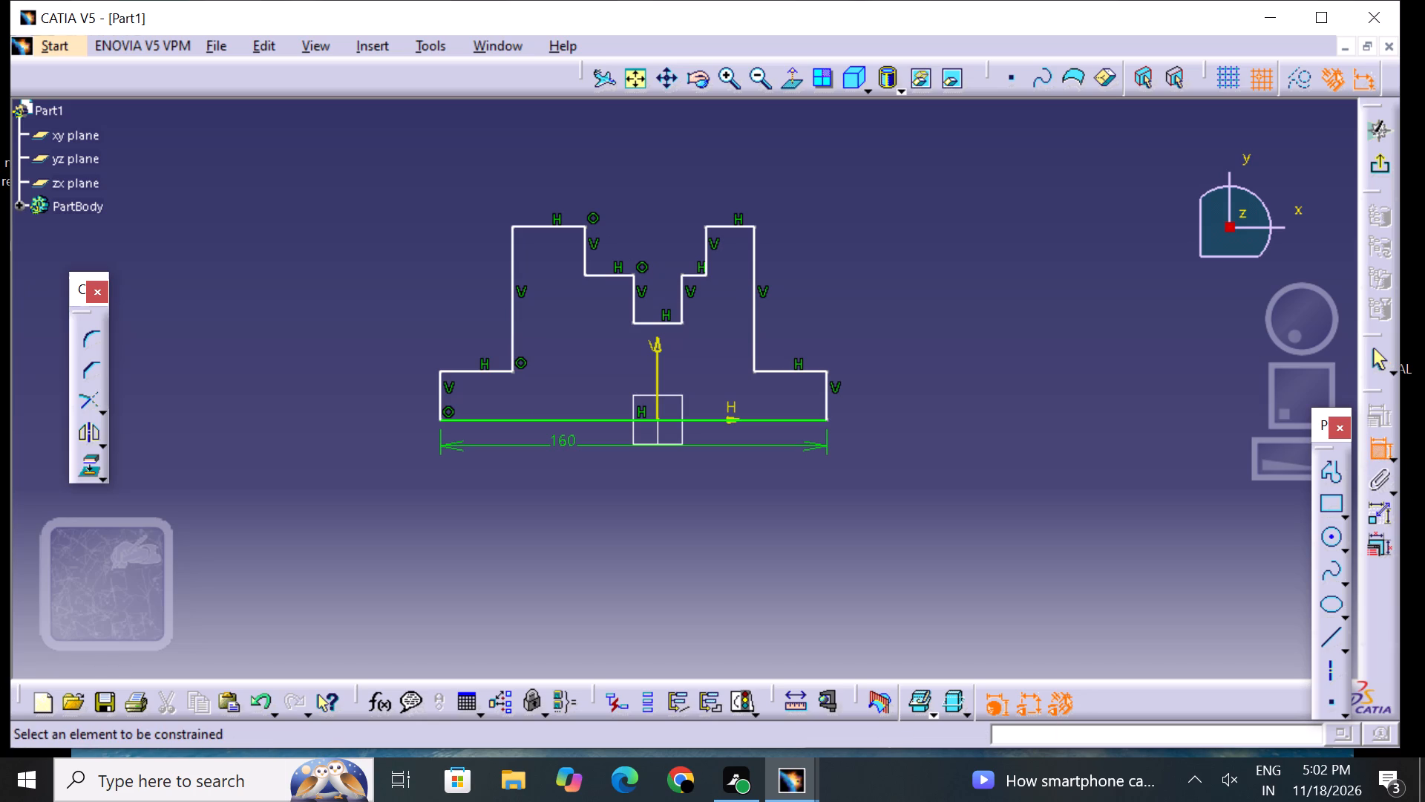
{"action": "left_click", "coordinate": [754, 371]}
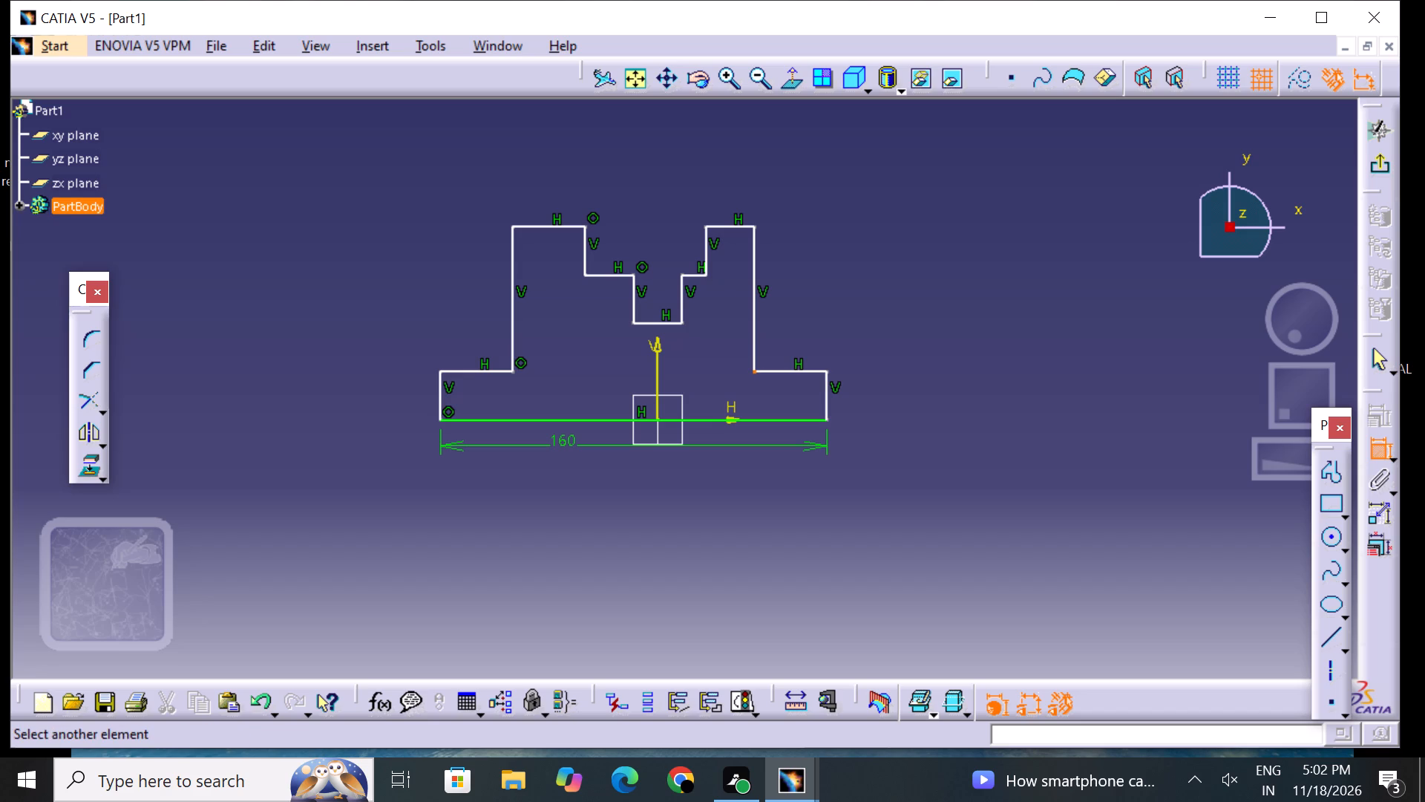
{"action": "left_click", "coordinate": [756, 224]}
{"action": "left_click", "coordinate": [810, 301]}
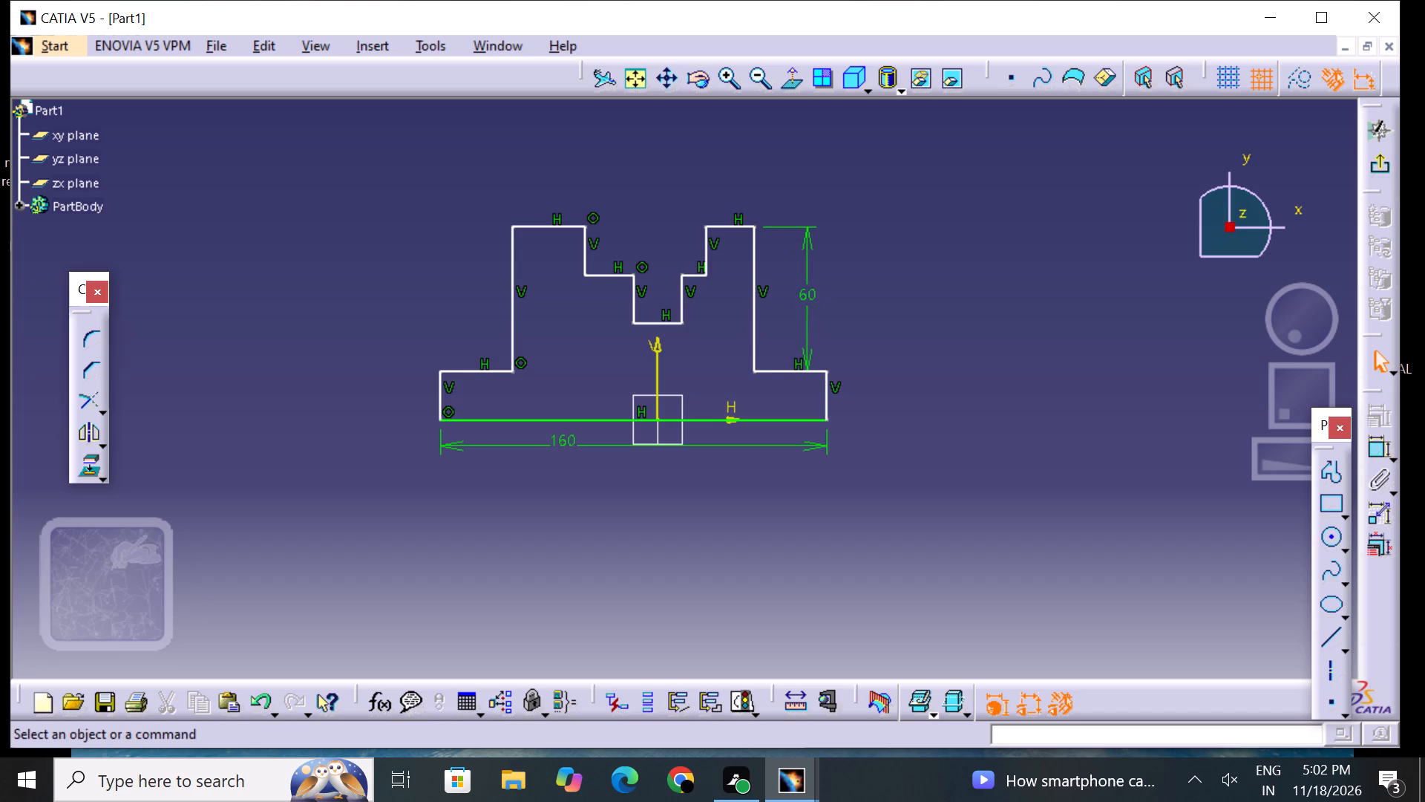
{"action": "double_click", "coordinate": [812, 298]}
{"action": "key", "text": "BackSpace"}
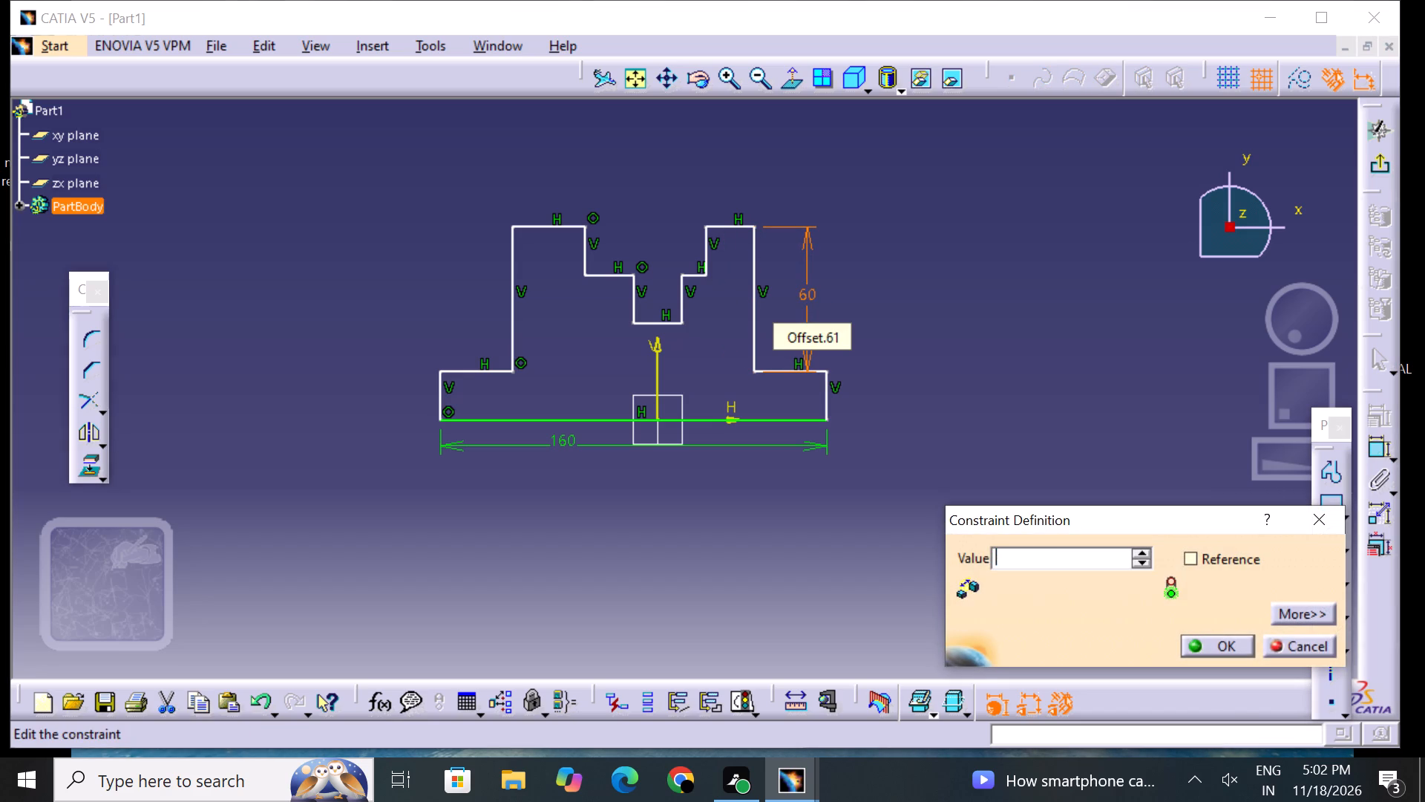
{"action": "key", "text": "2"}
{"action": "key", "text": "9"}
{"action": "key", "text": "Return"}
{"action": "left_click", "coordinate": [918, 377]}
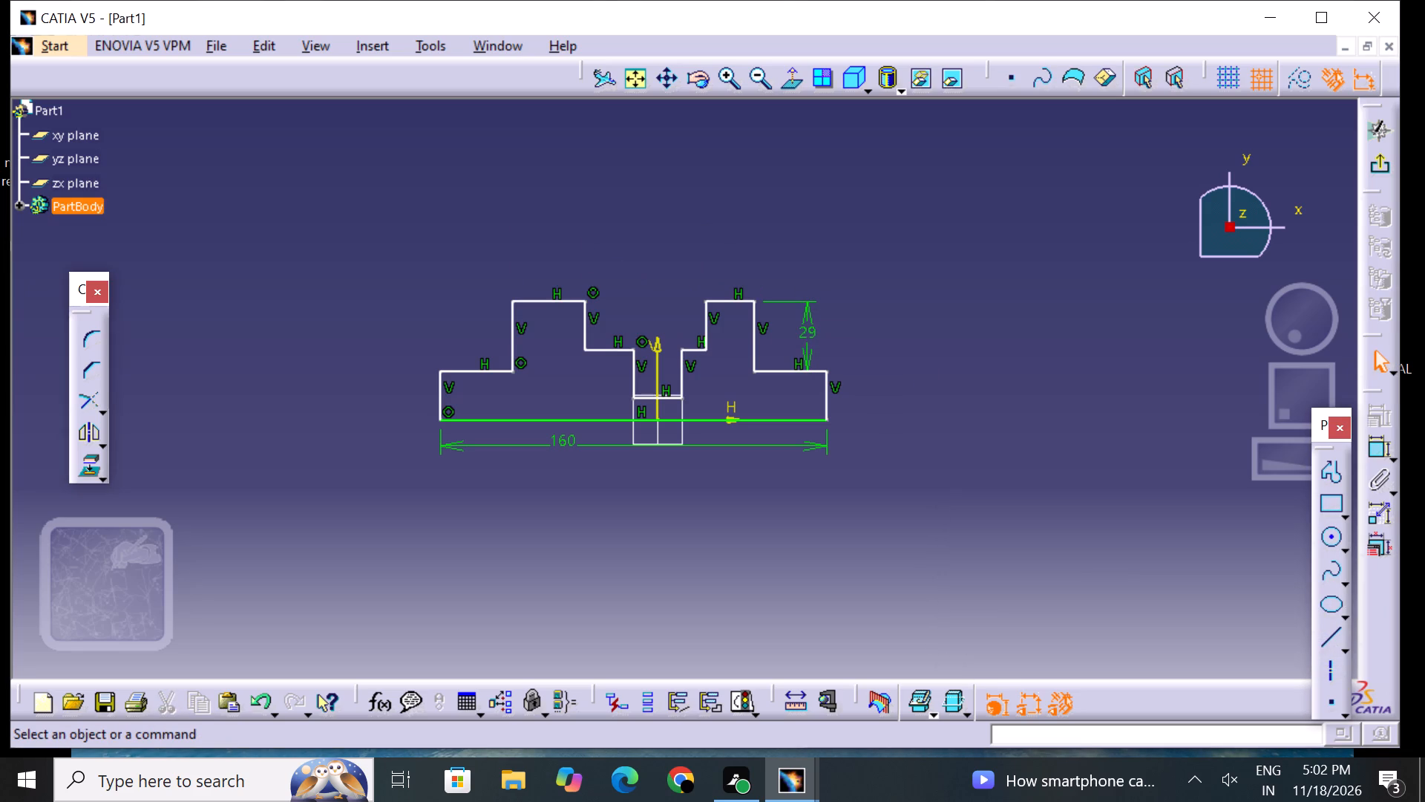
Reshape the profile freehand, raising the two block tops with their base ledges, the recess's upper ledges and the recess floor.
{"action": "left_click_drag", "start_coordinate": [727, 299], "coordinate": [743, 261]}
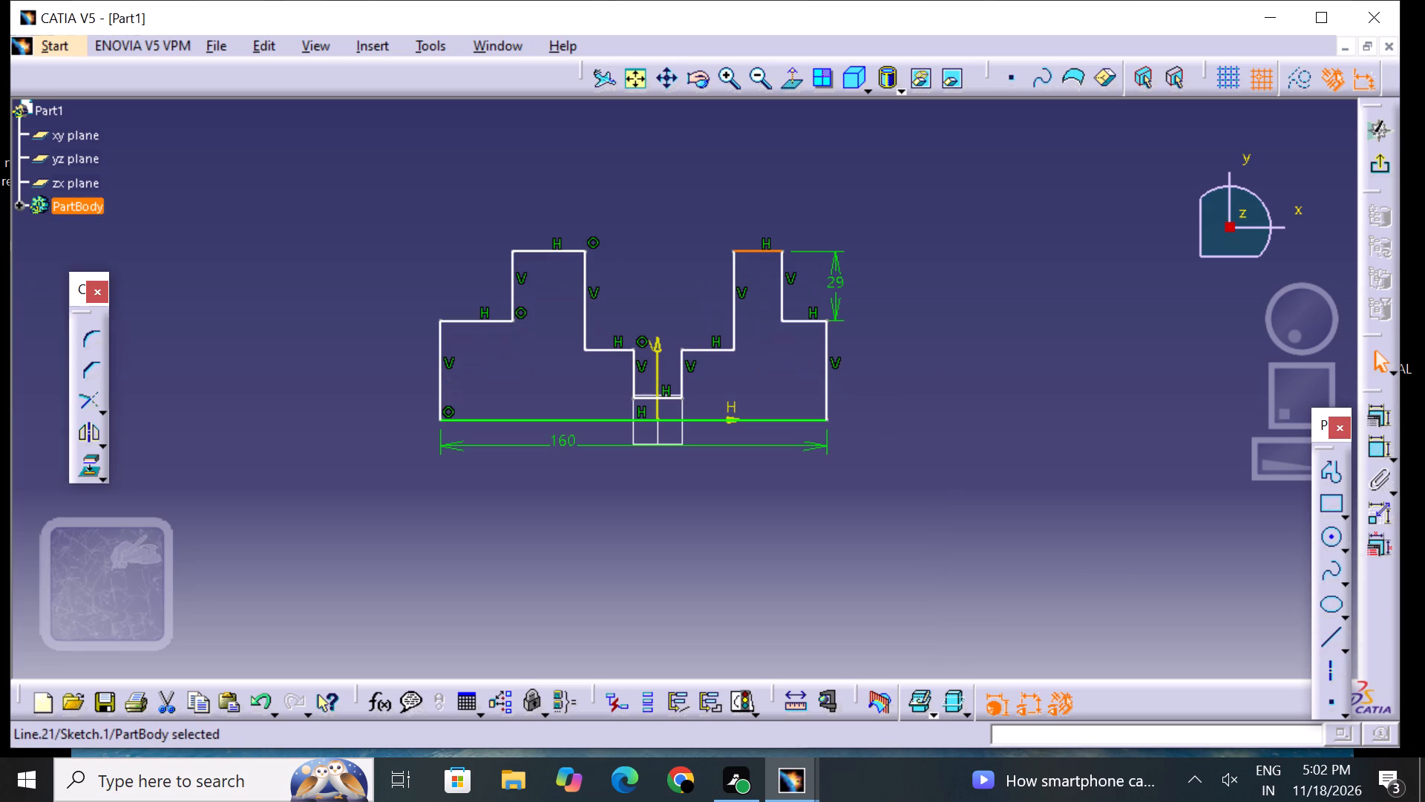
{"action": "left_click_drag", "start_coordinate": [712, 347], "coordinate": [711, 319]}
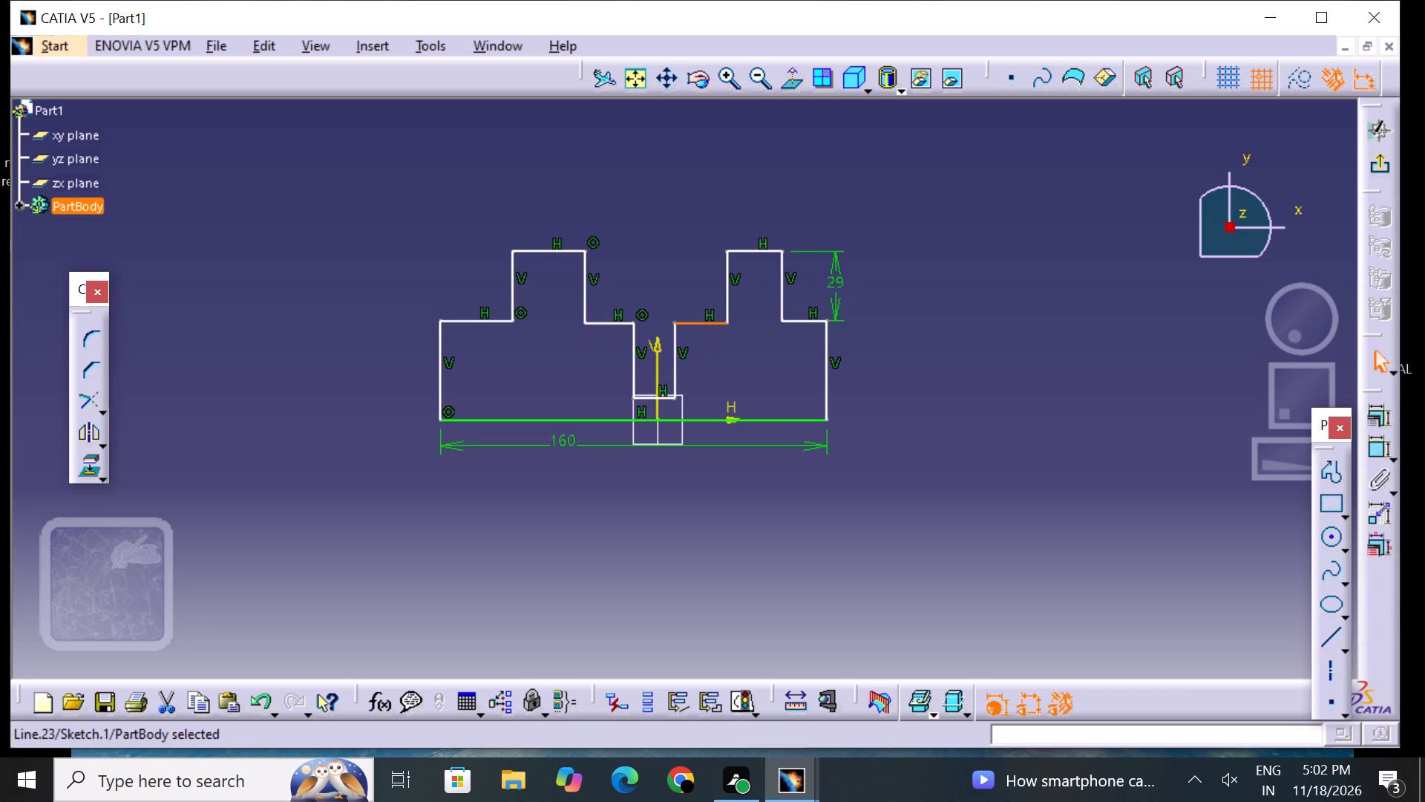
{"action": "left_click_drag", "start_coordinate": [657, 397], "coordinate": [657, 370]}
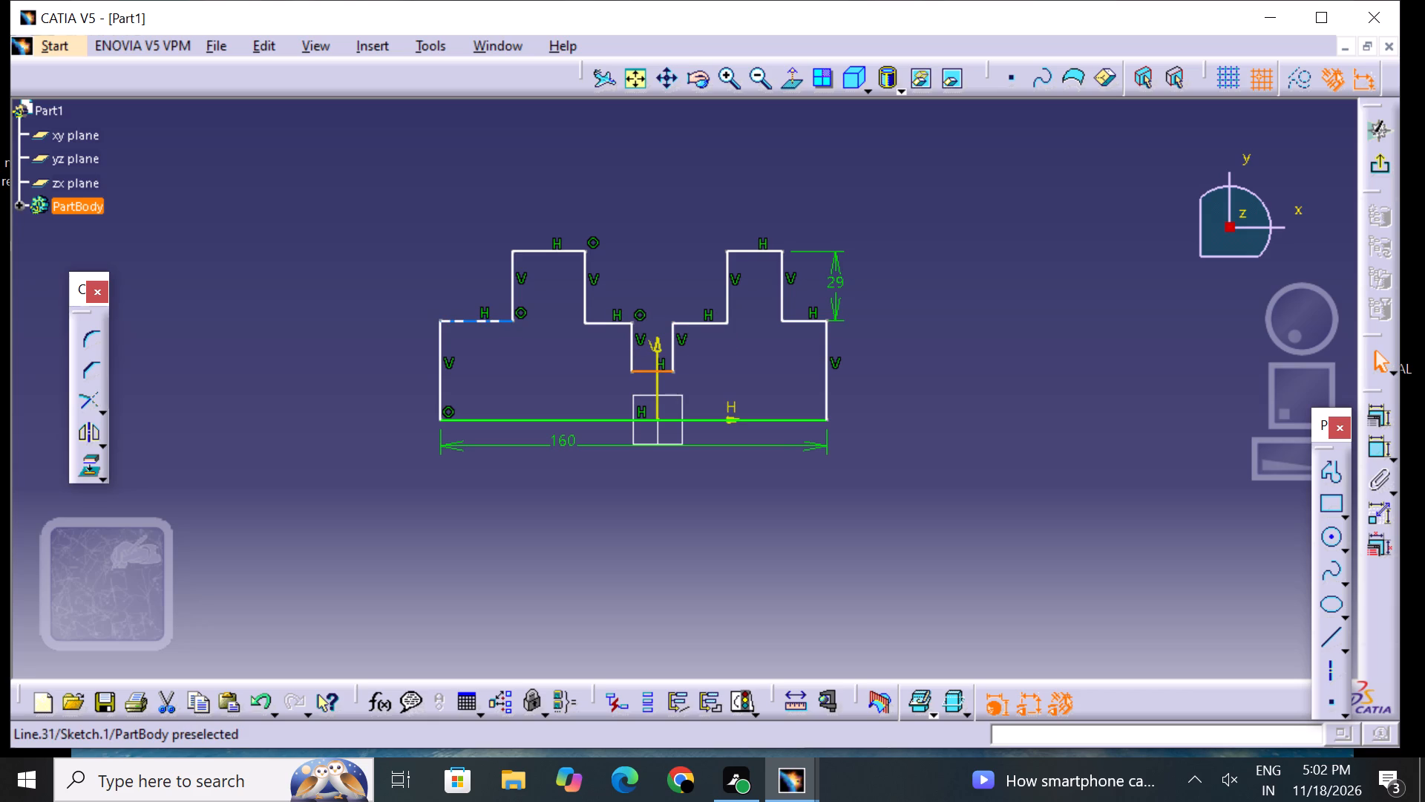
{"action": "left_click_drag", "start_coordinate": [488, 324], "coordinate": [499, 359]}
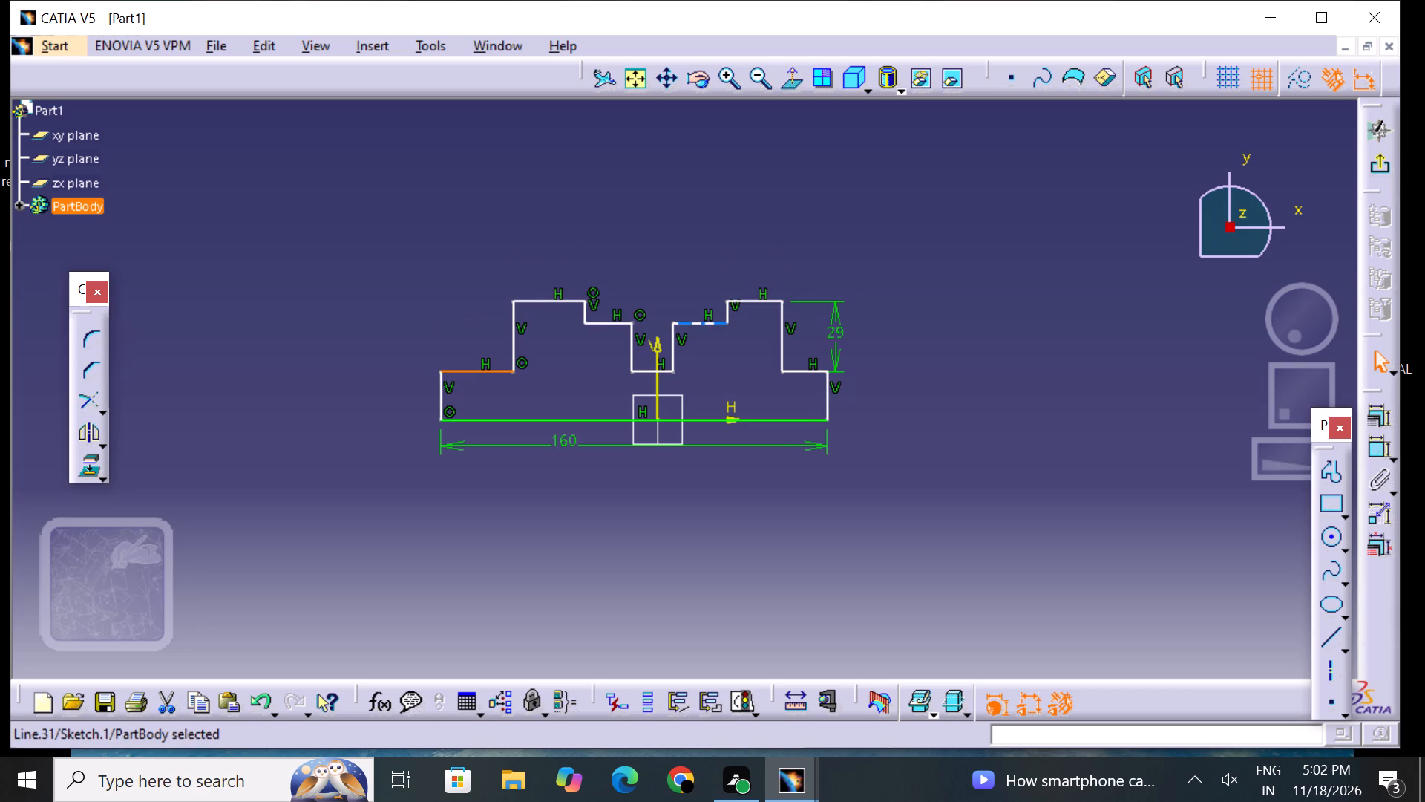
{"action": "left_click_drag", "start_coordinate": [700, 325], "coordinate": [710, 284]}
{"action": "left_click_drag", "start_coordinate": [566, 300], "coordinate": [566, 285]}
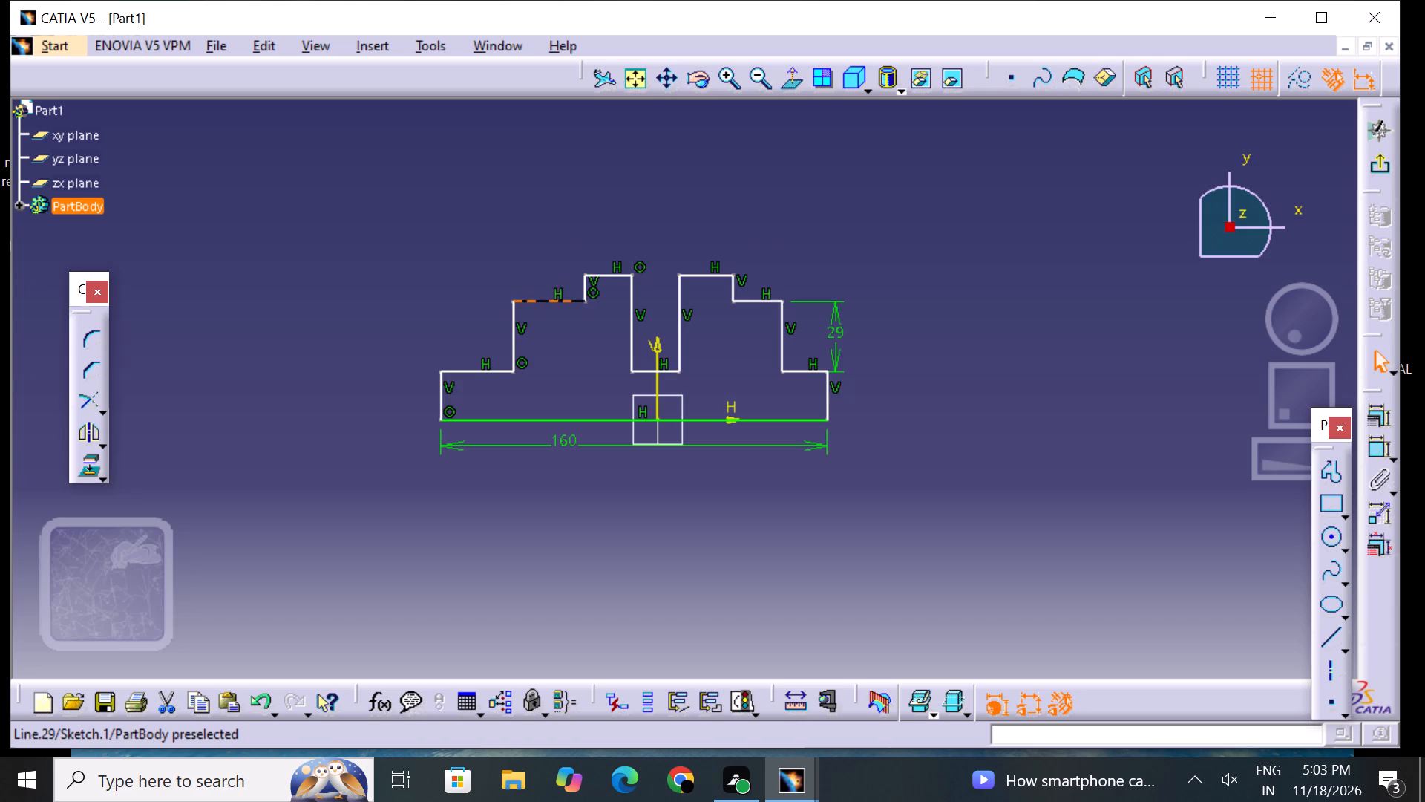
{"action": "left_click_drag", "start_coordinate": [566, 285], "coordinate": [572, 254]}
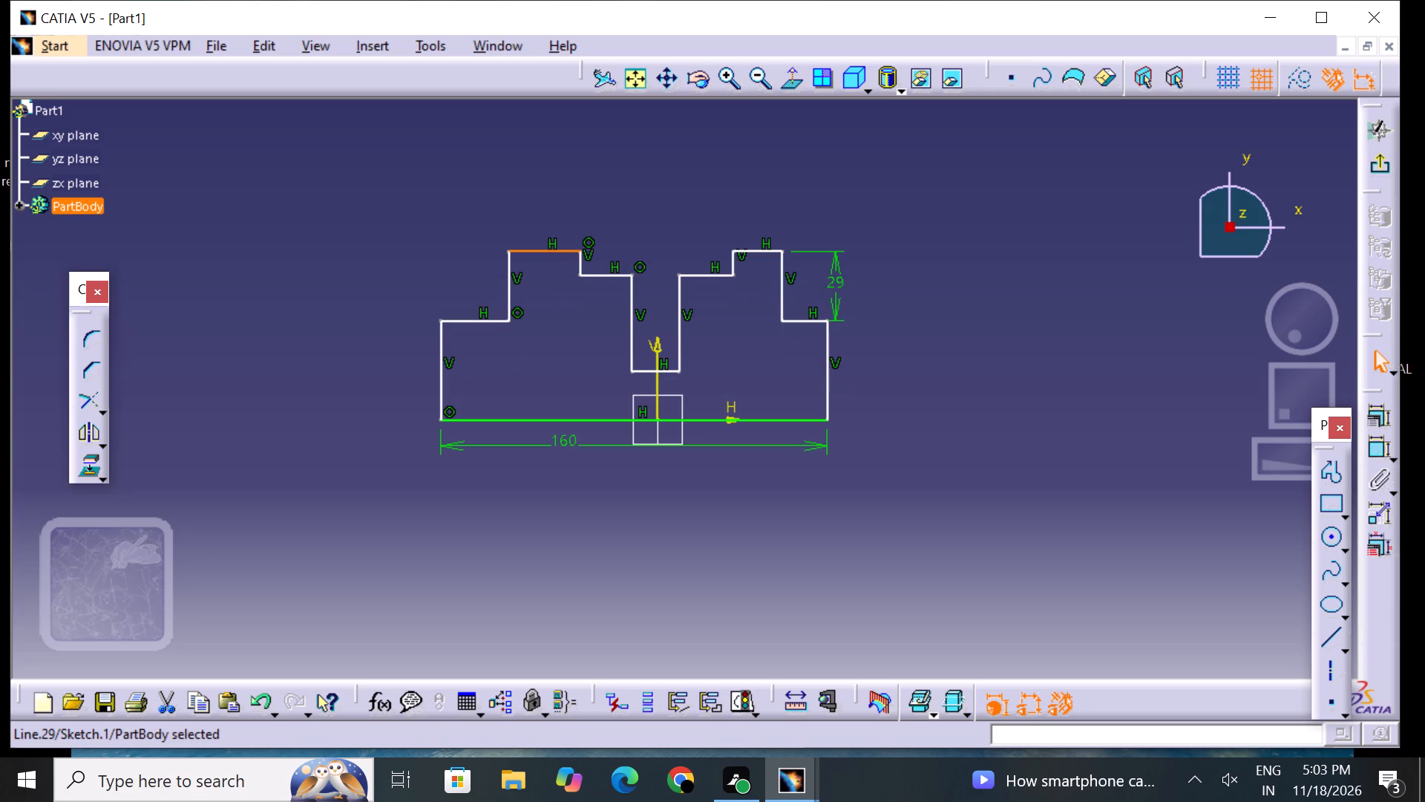
{"action": "left_click", "coordinate": [571, 329]}
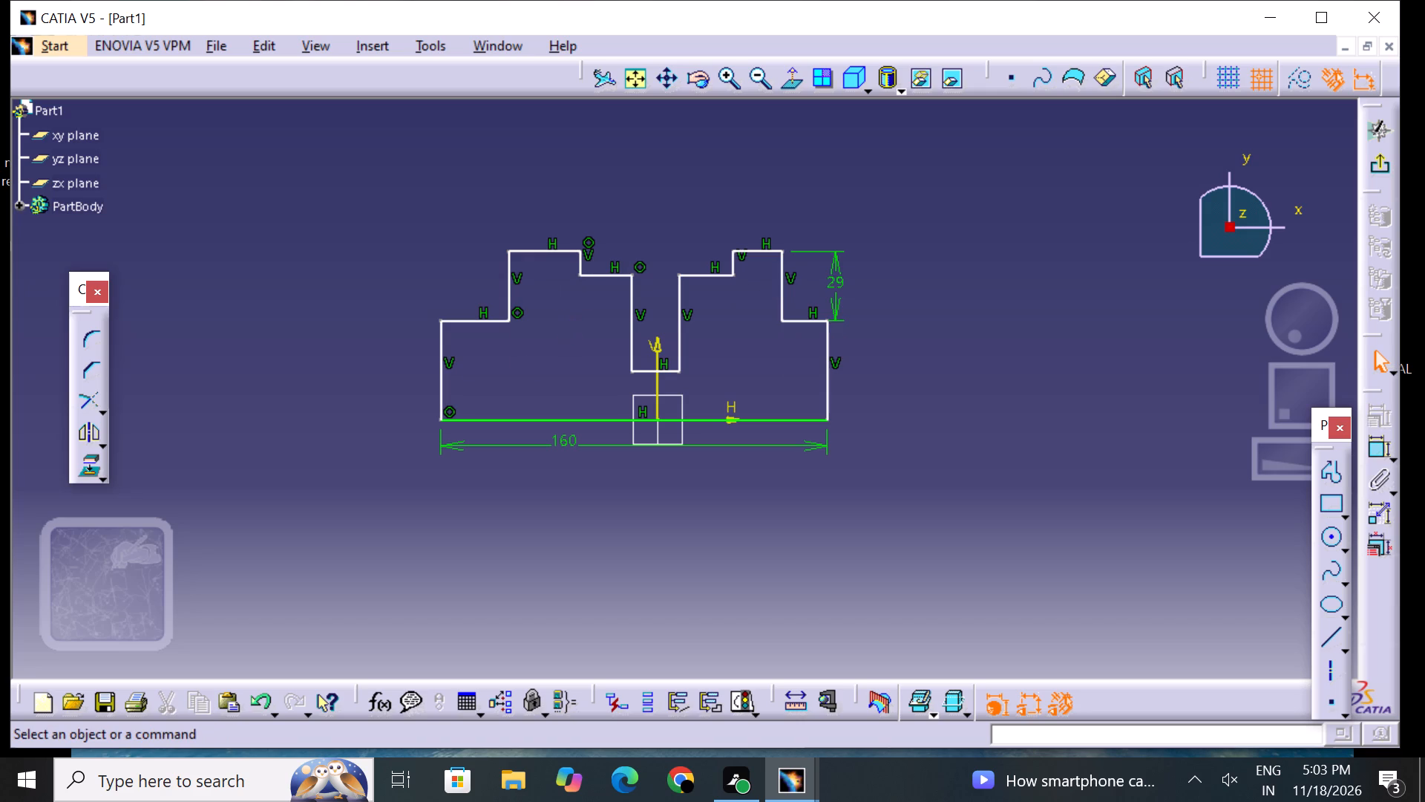
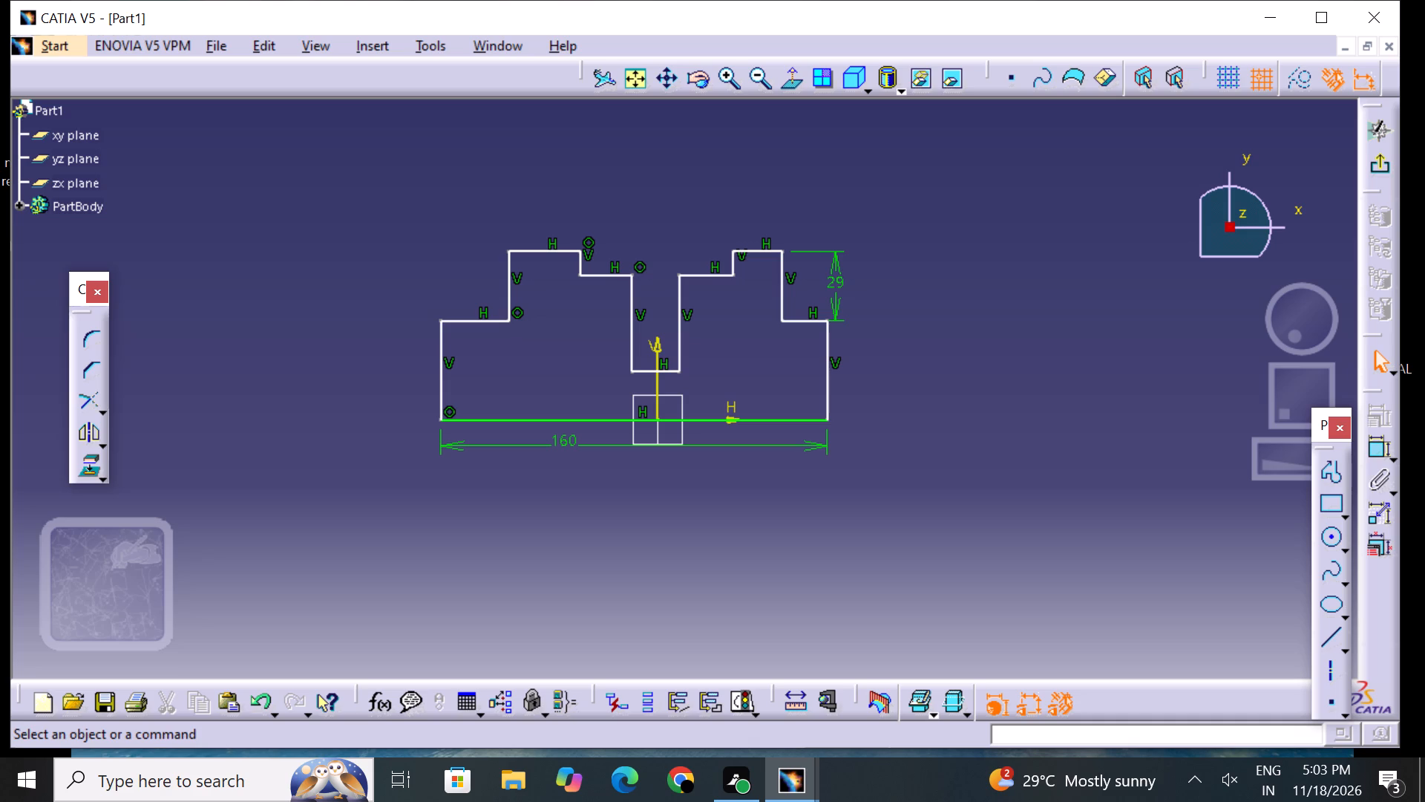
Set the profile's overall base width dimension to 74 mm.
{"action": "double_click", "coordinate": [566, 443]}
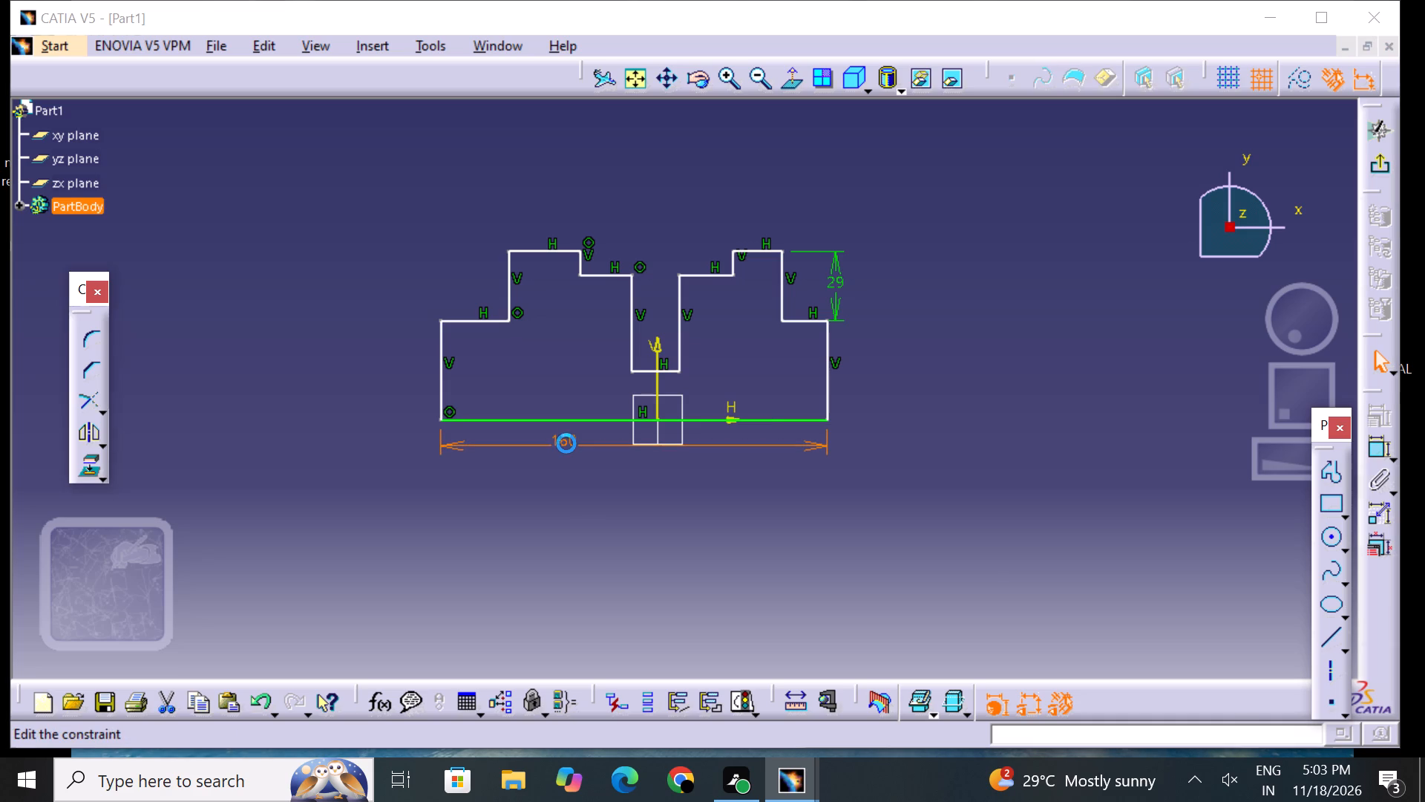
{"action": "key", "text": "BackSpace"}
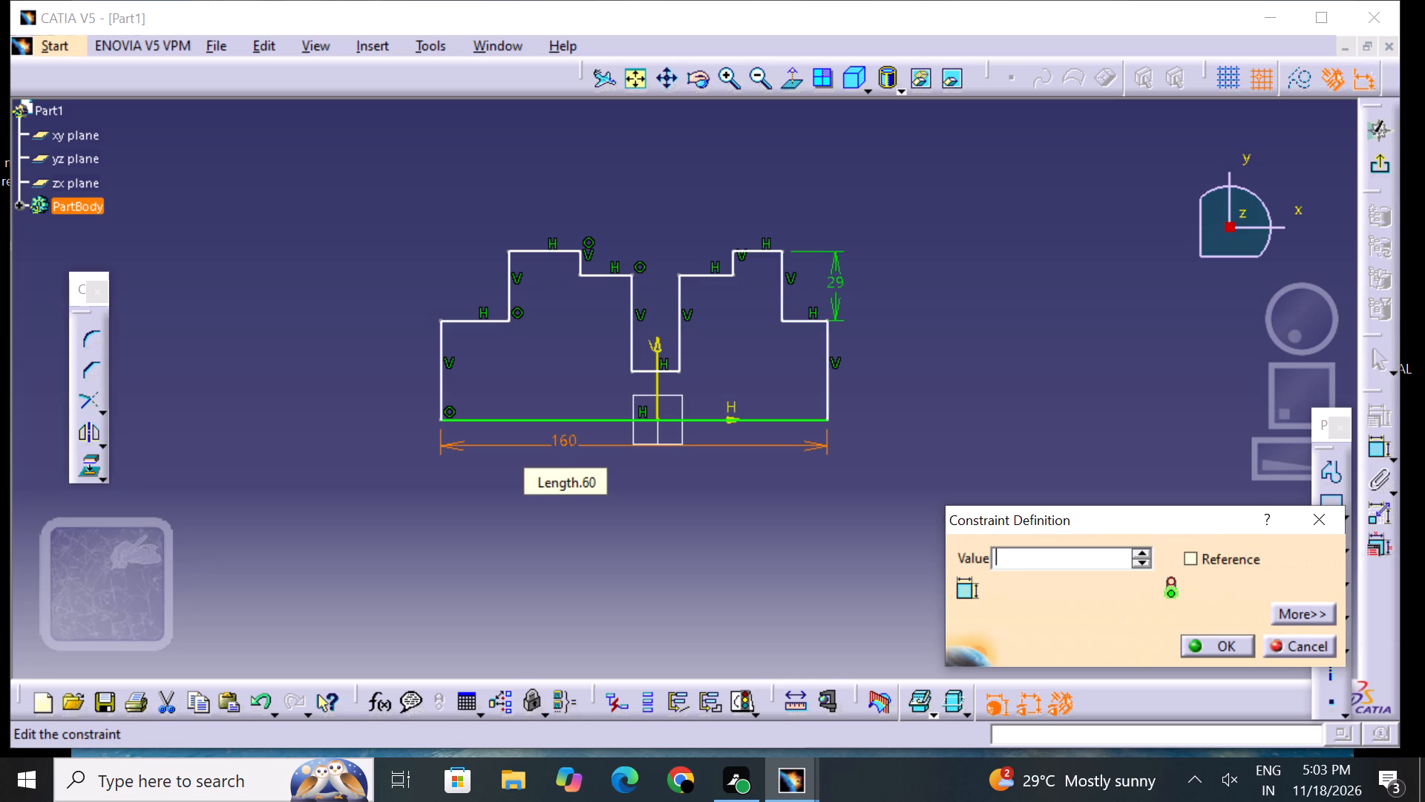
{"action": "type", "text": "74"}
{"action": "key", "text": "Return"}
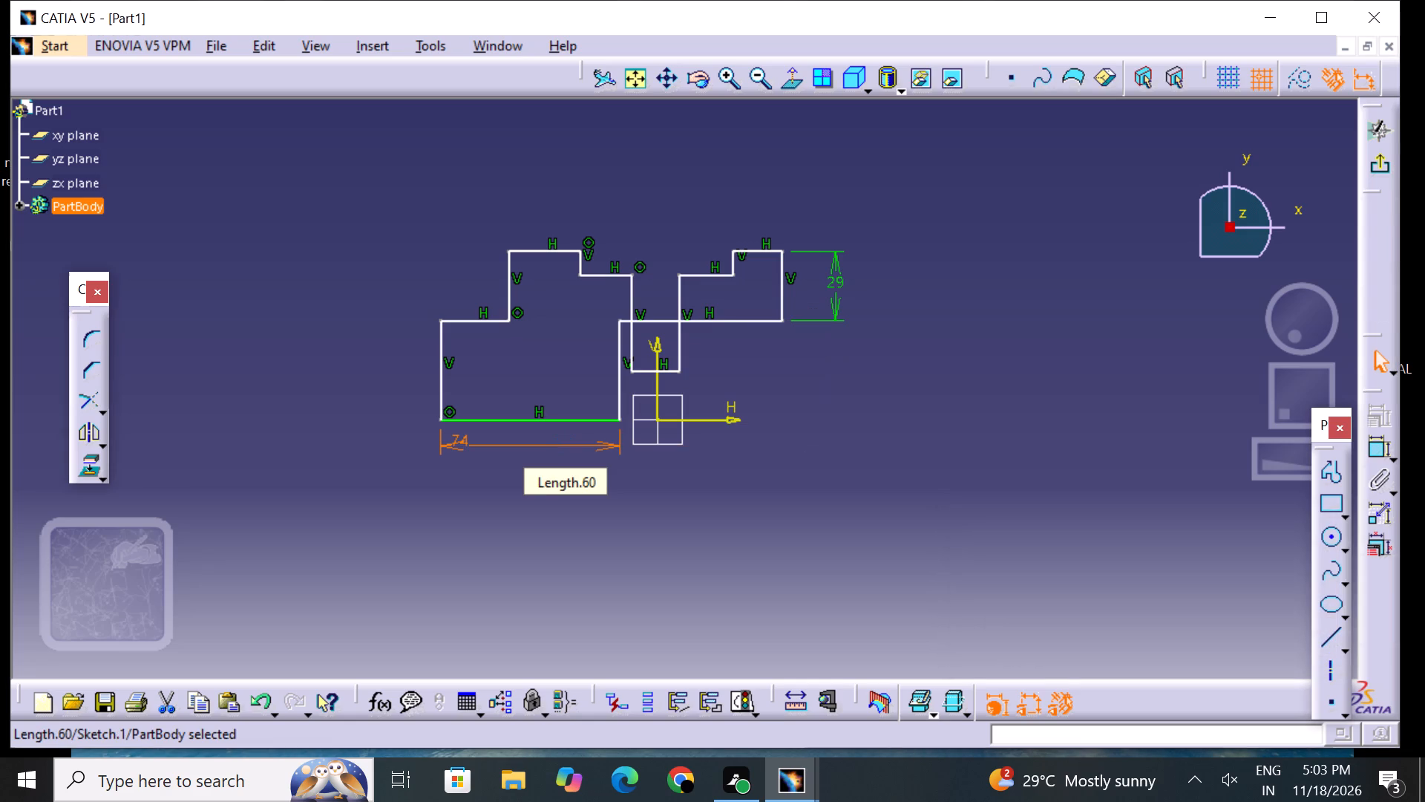
Delete the entire stepped profile from the sketch together with its dimensions and constraints.
{"action": "left_click_drag", "start_coordinate": [436, 214], "coordinate": [852, 531]}
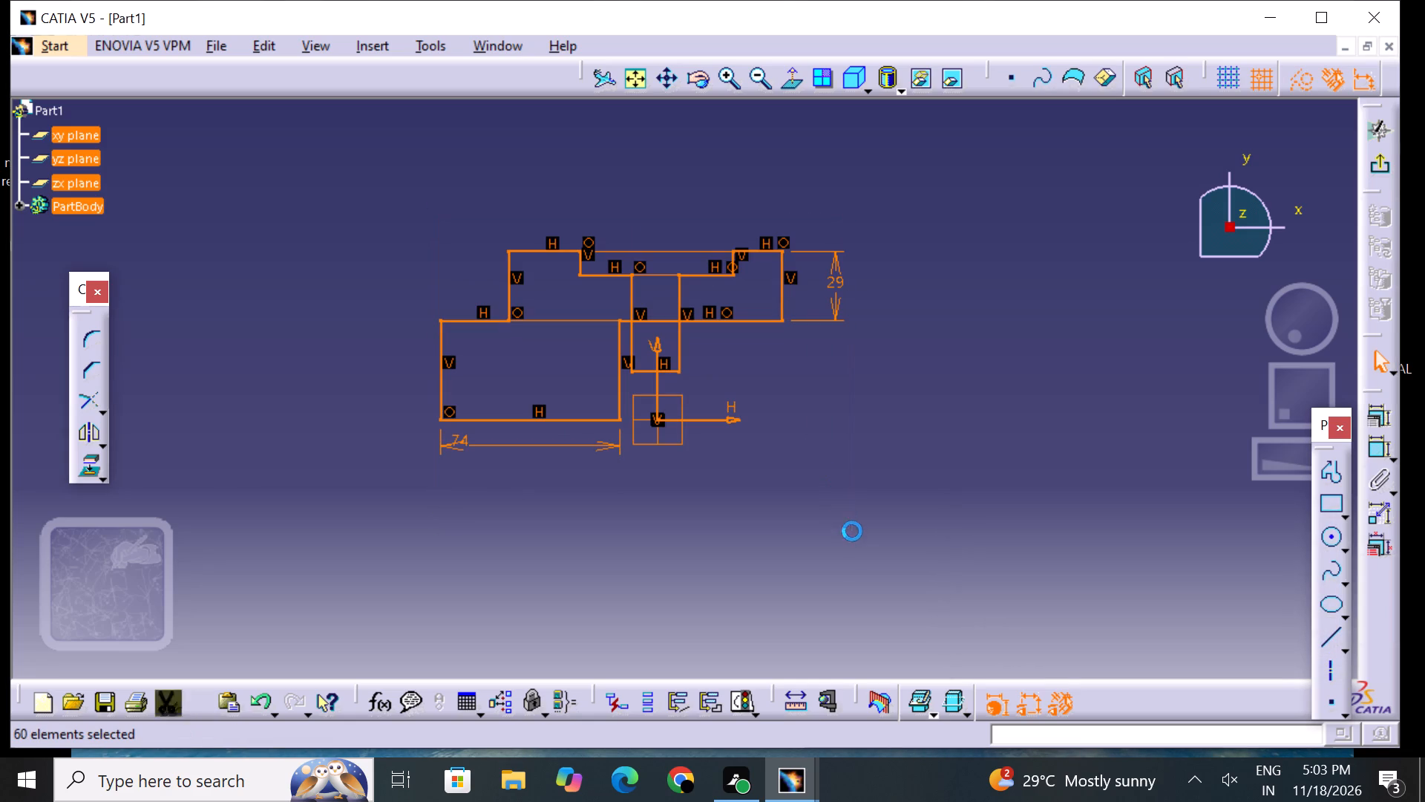
{"action": "key", "text": "Delete"}
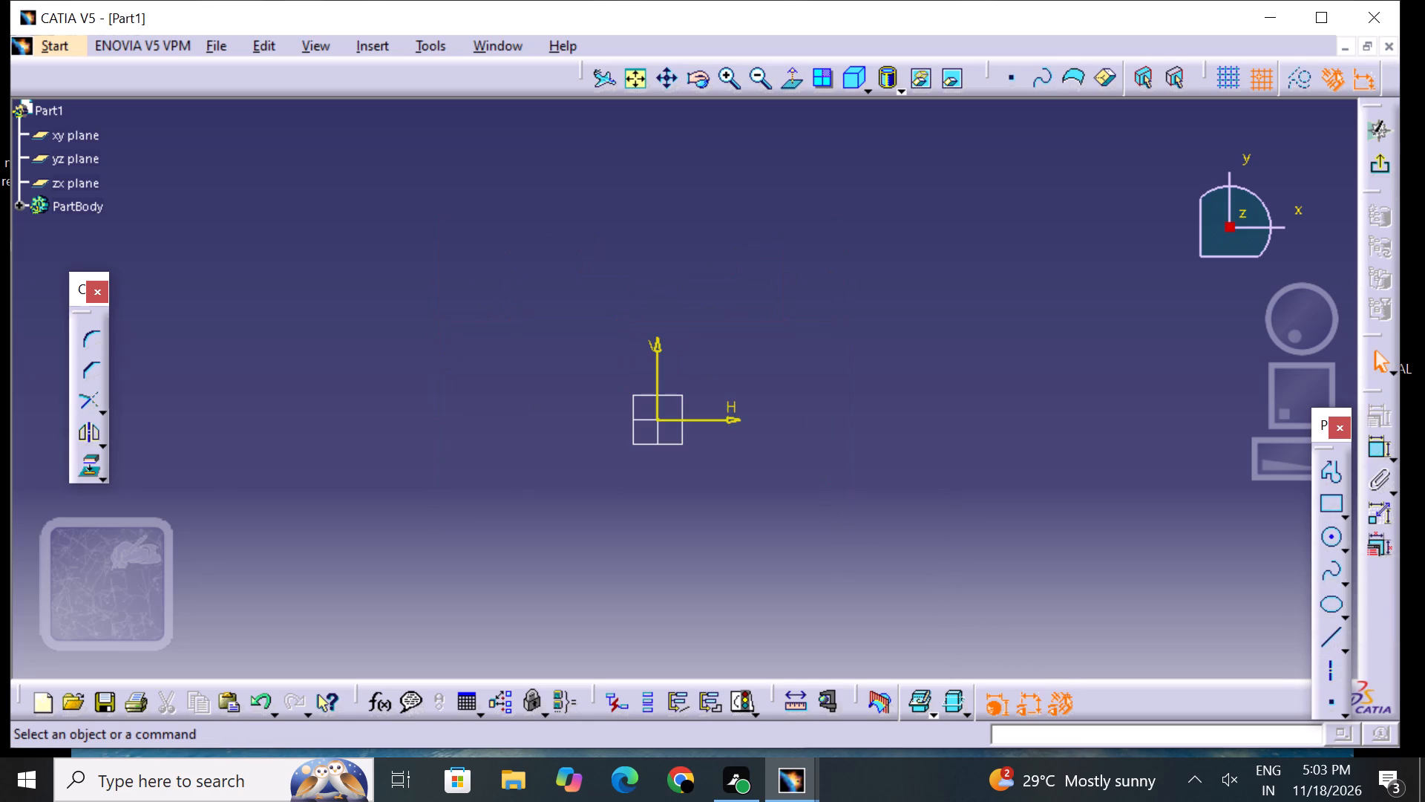
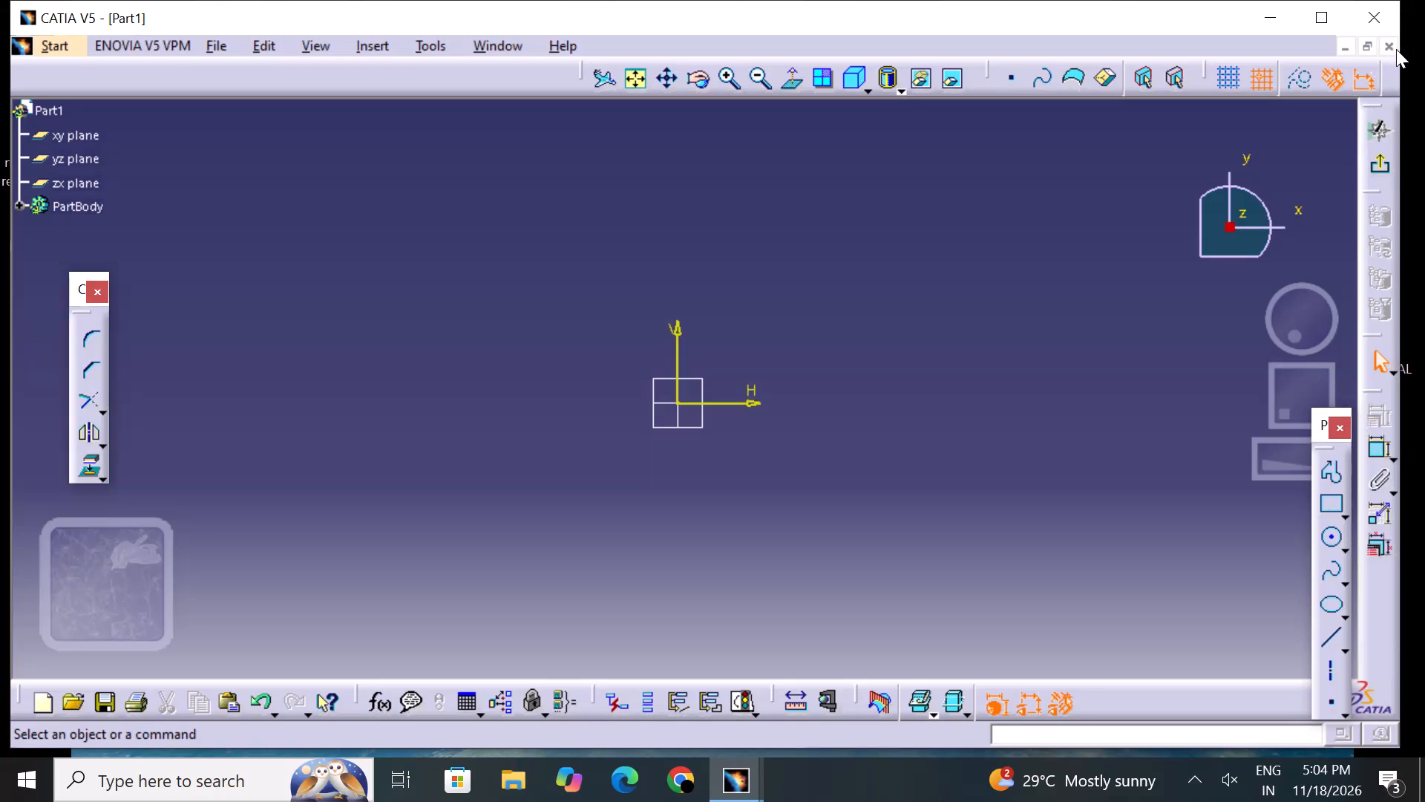
Close the current part with the emptied sketch without saving its changes.
{"action": "left_click", "coordinate": [1392, 46]}
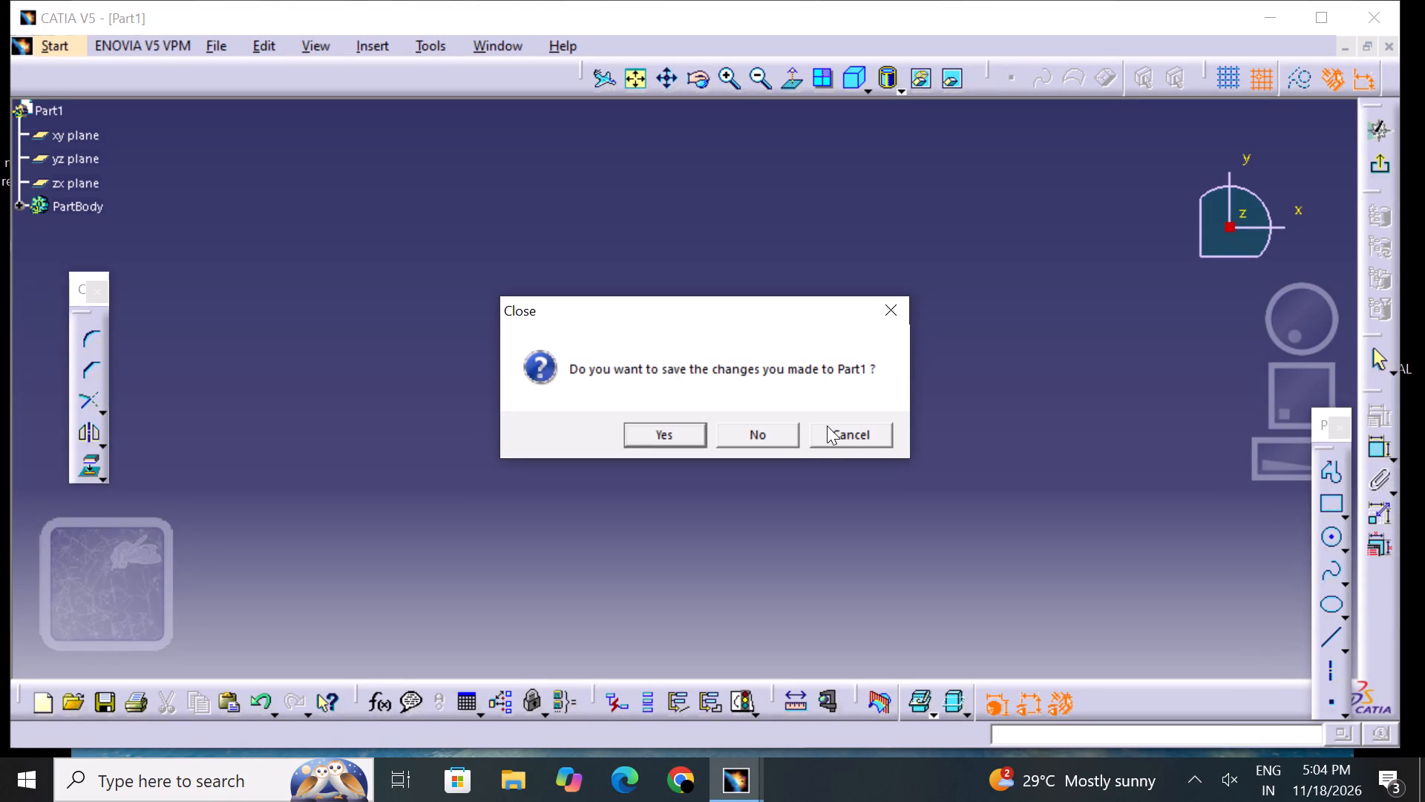
{"action": "left_click", "coordinate": [785, 441]}
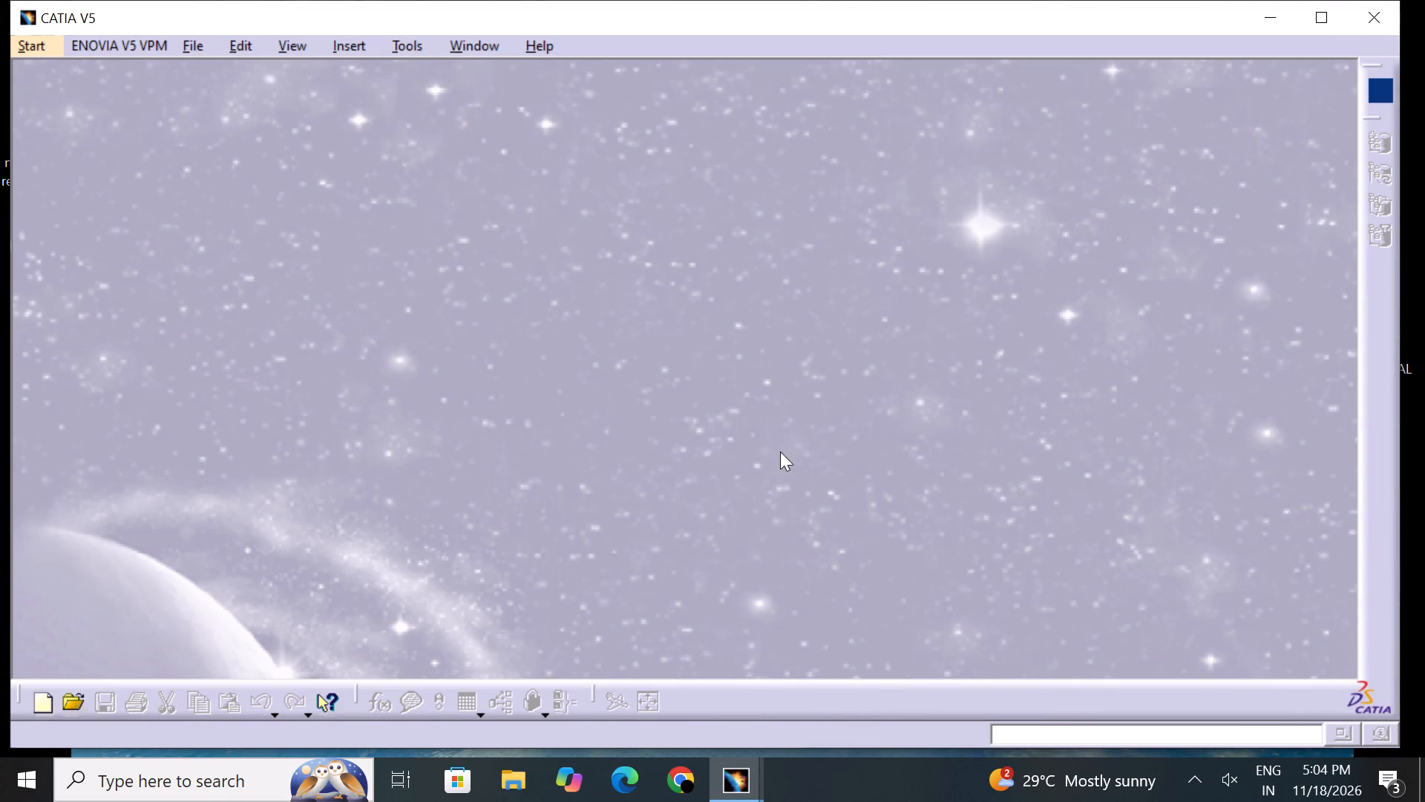
Create a new part in the Part Design workbench, keeping the name Part1 and hybrid design enabled.
{"action": "left_click", "coordinate": [38, 45]}
{"action": "left_click", "coordinate": [59, 90]}
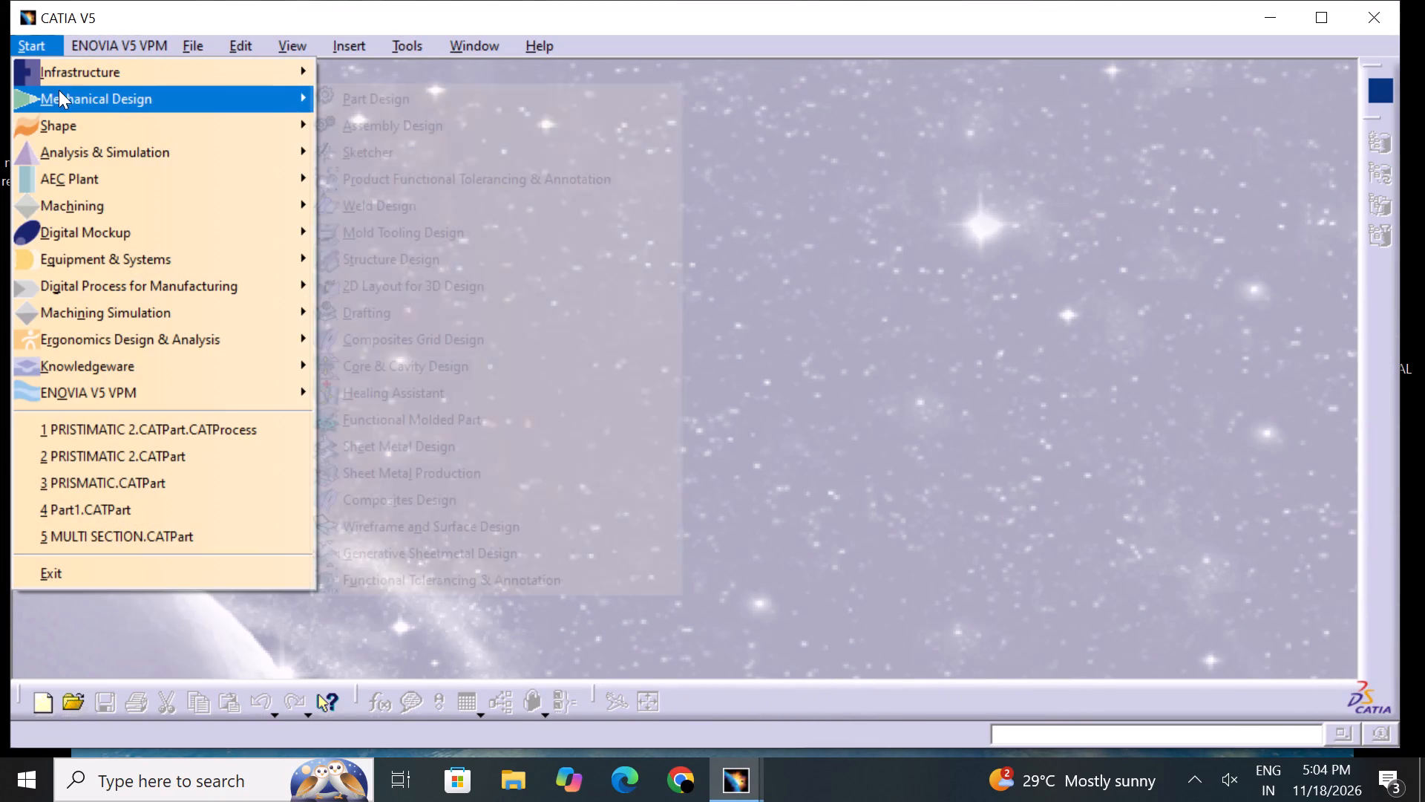
{"action": "left_click", "coordinate": [436, 105]}
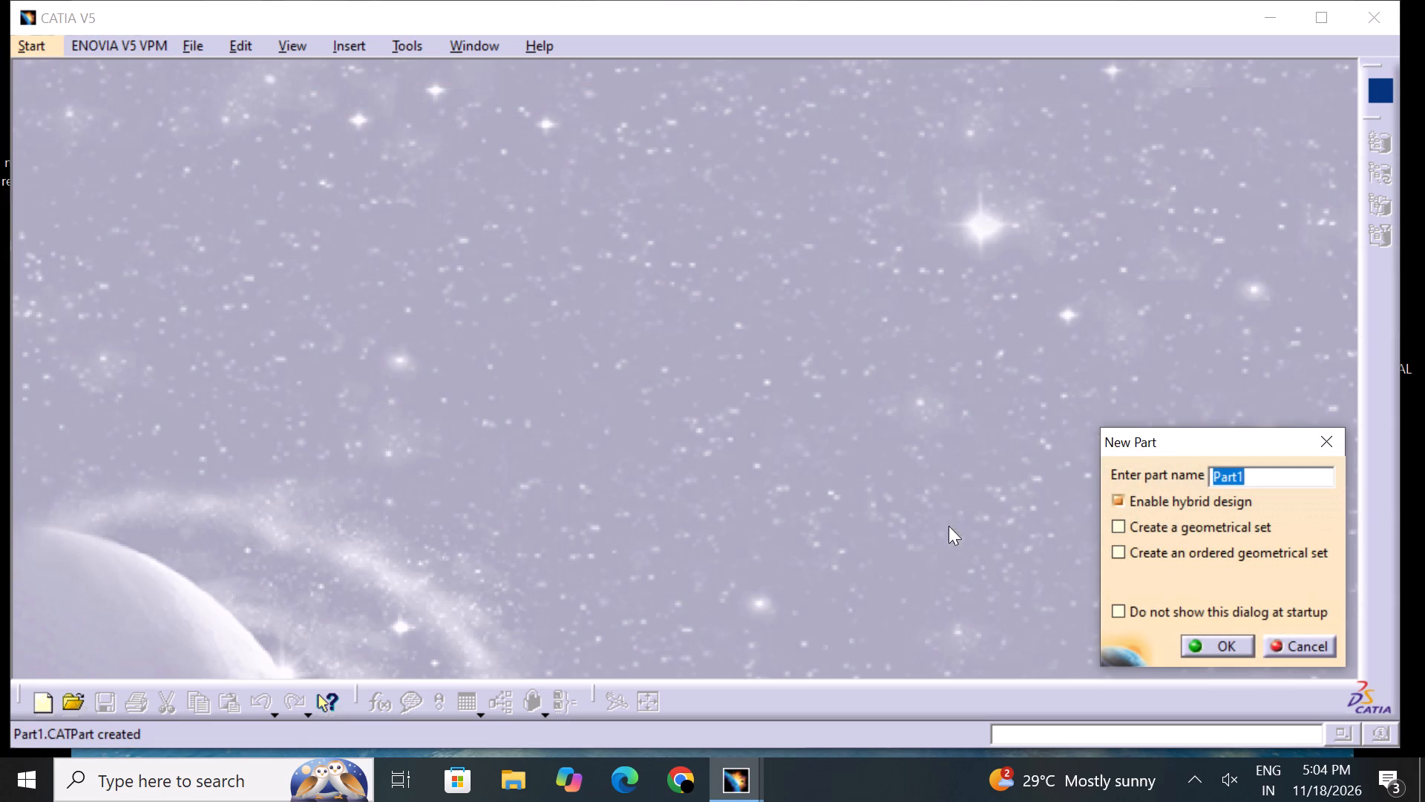
{"action": "left_click", "coordinate": [1239, 651]}
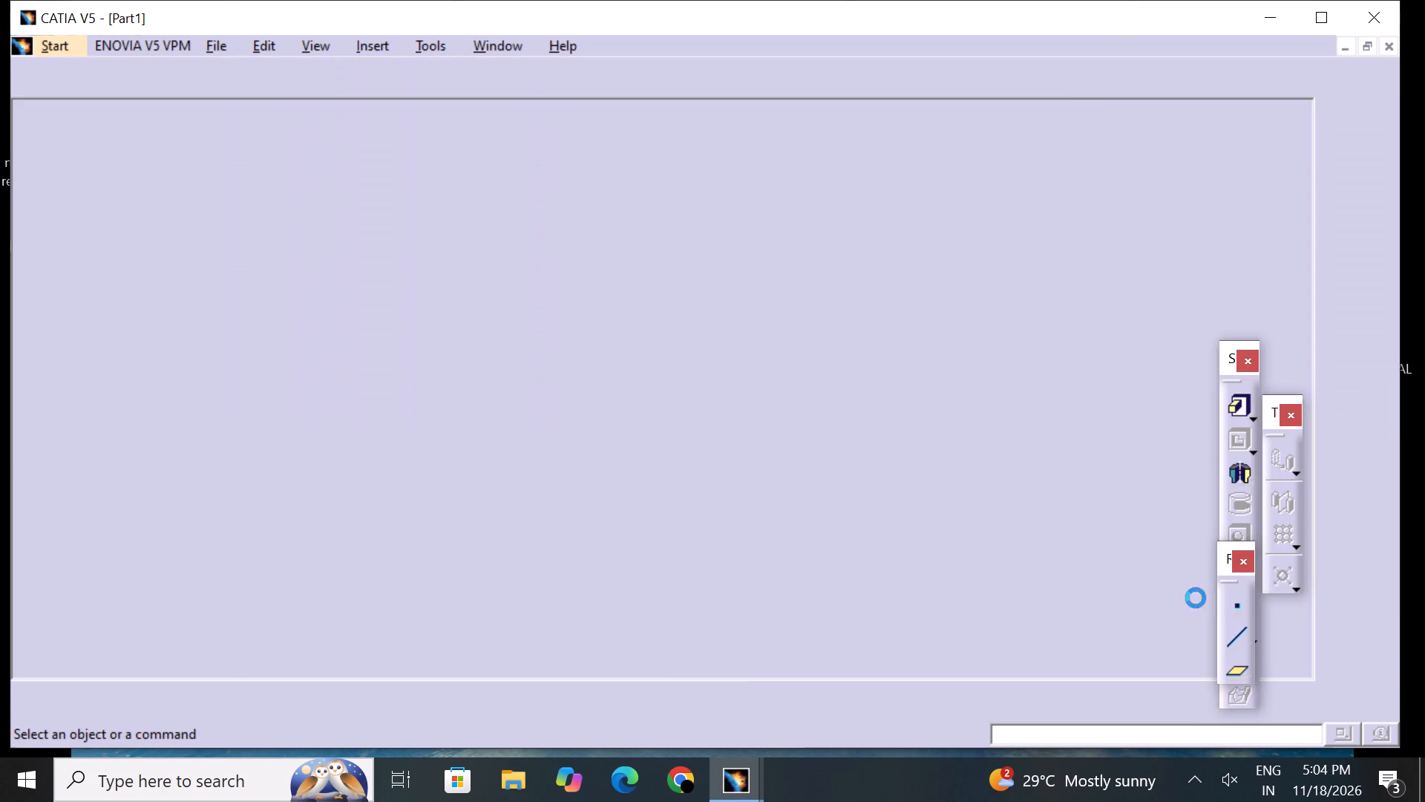
Start a new sketch on the yz plane of the new part.
{"action": "left_click", "coordinate": [80, 167]}
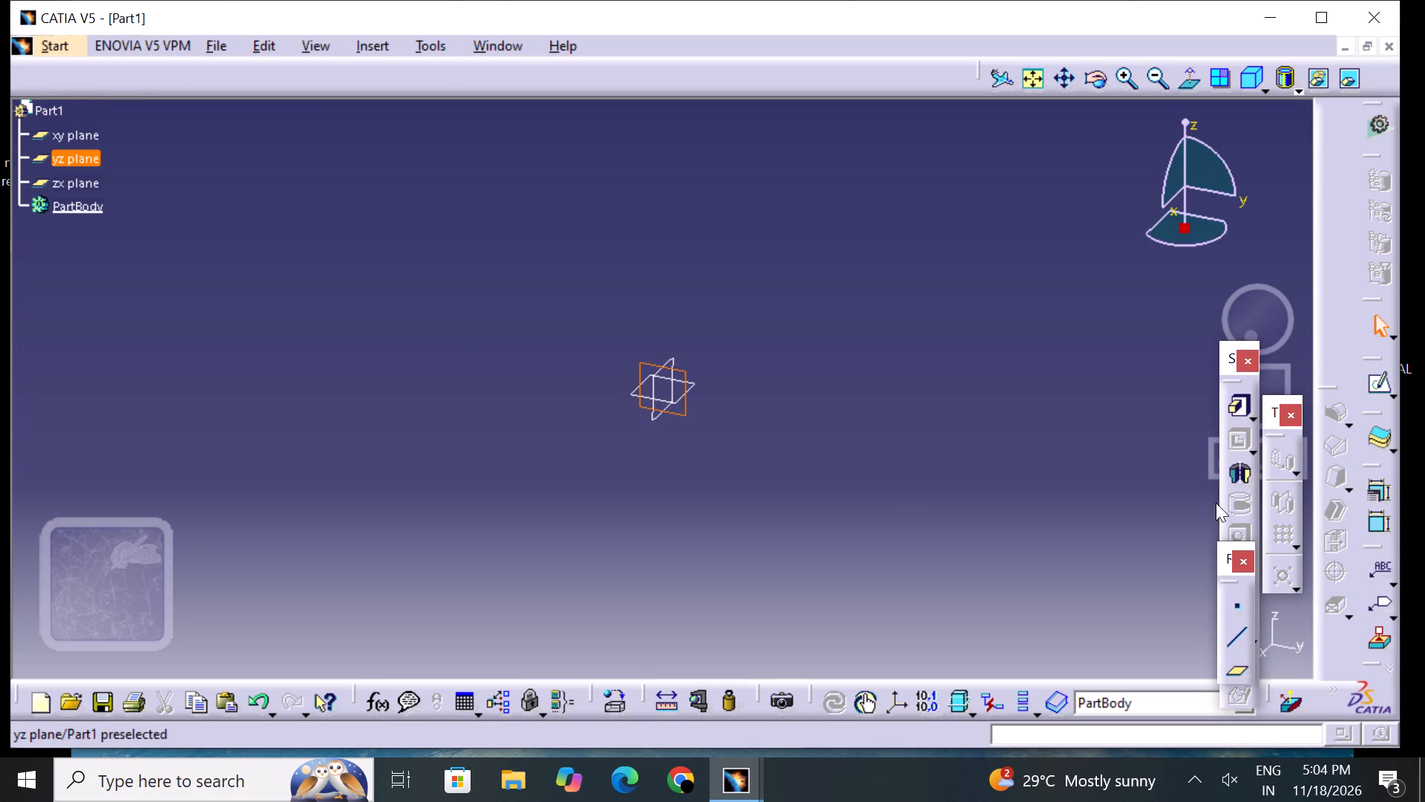
{"action": "left_click", "coordinate": [1372, 388]}
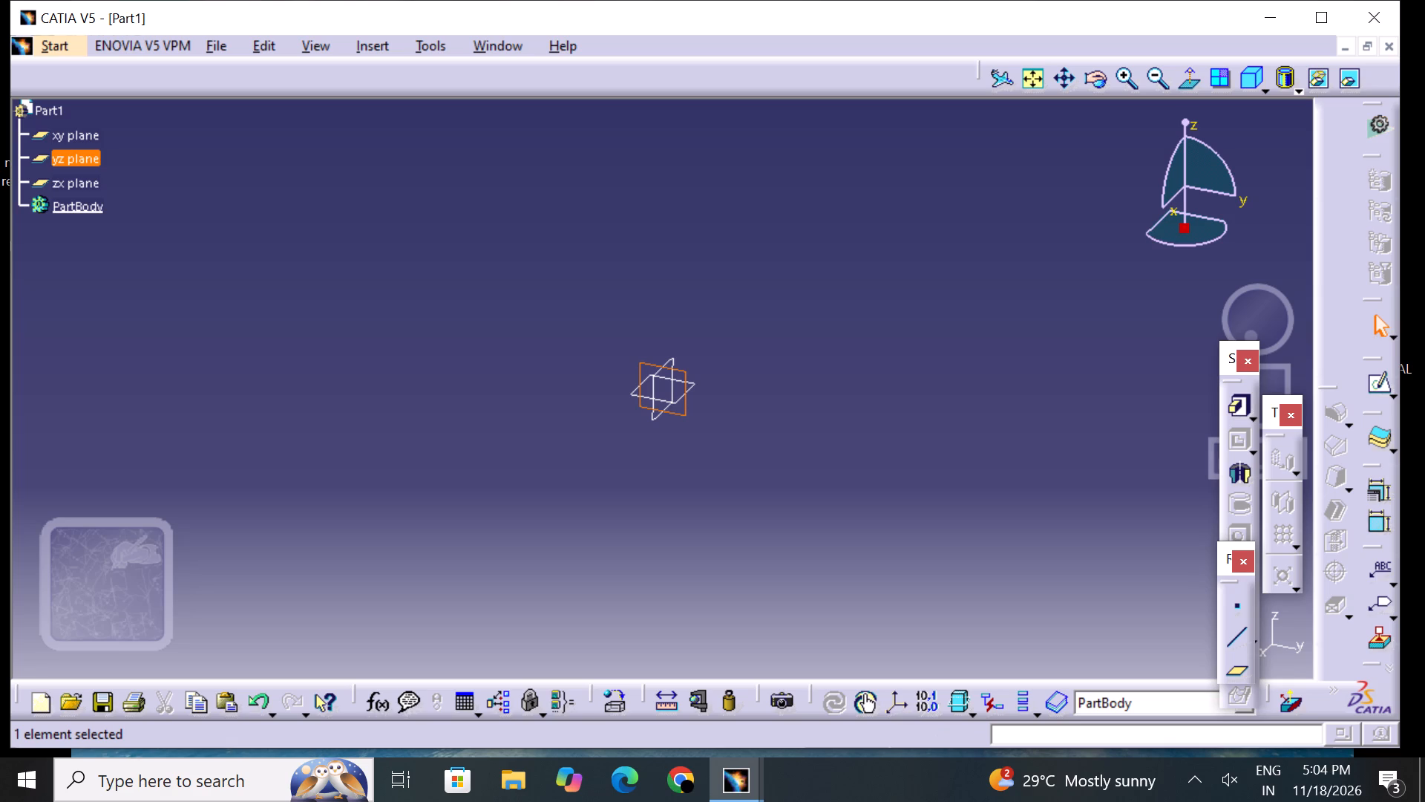
{"action": "left_click", "coordinate": [1377, 381]}
{"action": "left_click", "coordinate": [1373, 390]}
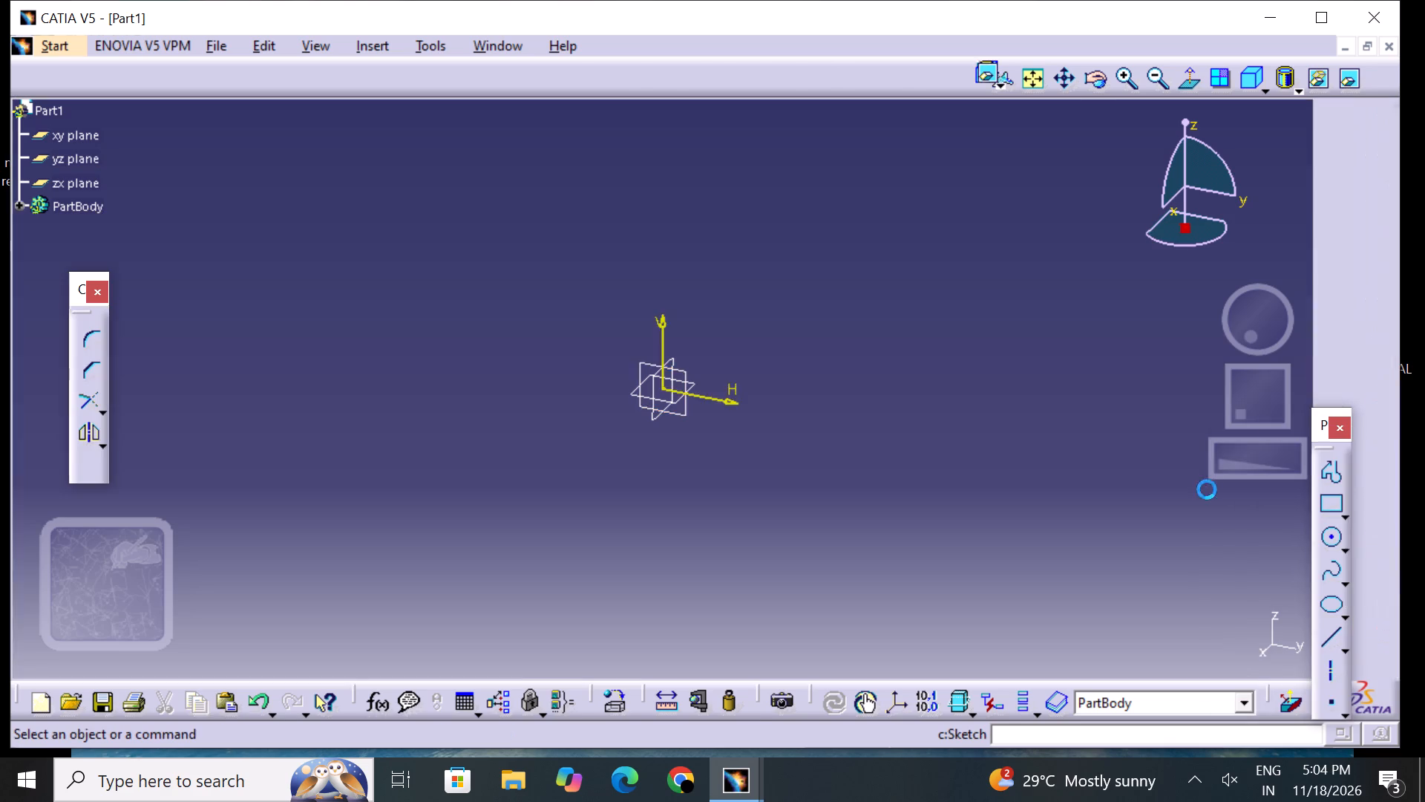
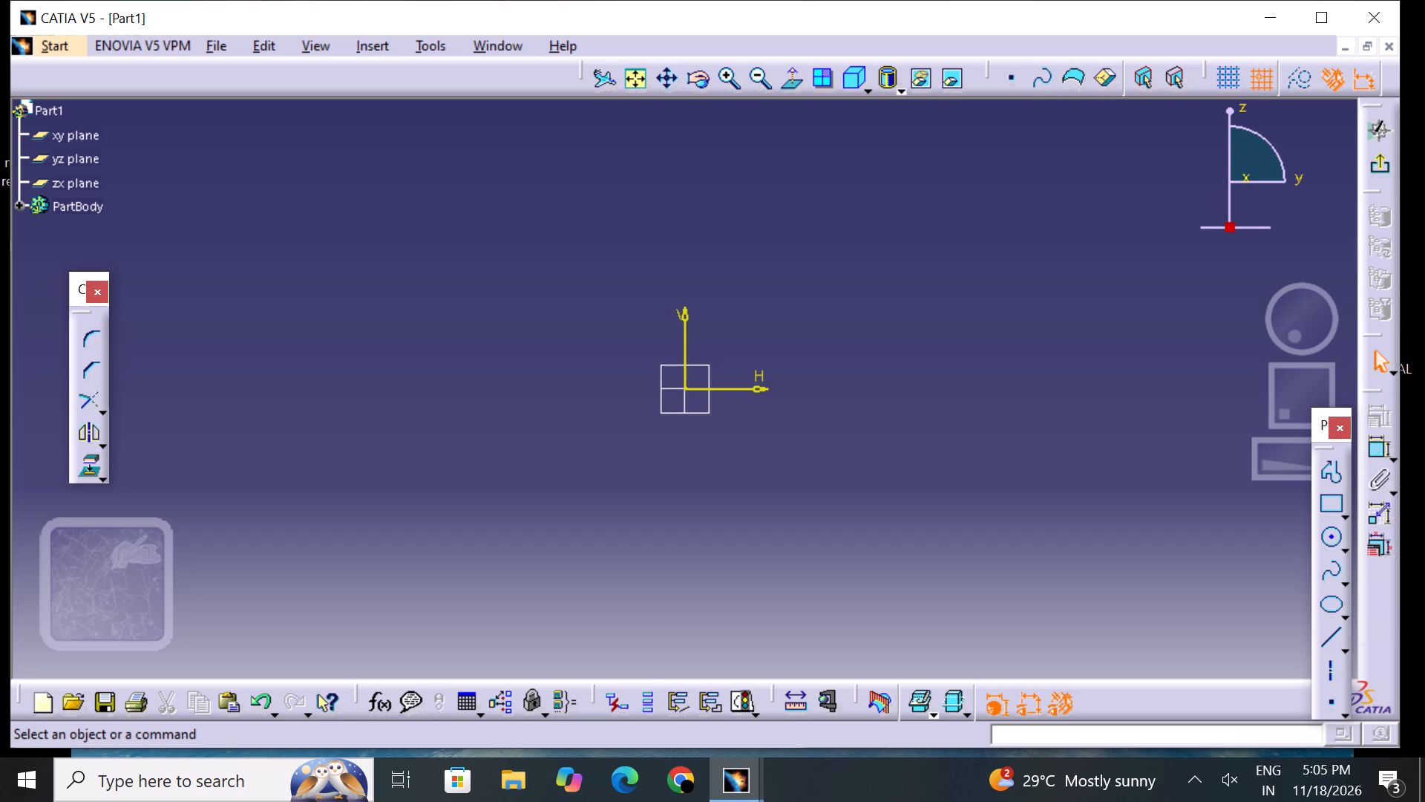
Sketch an open profile from the V axis: about 10 mm up, about 70 mm across horizontally, and a short vertical line down.
{"action": "middle_click_drag", "start_coordinate": [910, 352], "coordinate": [910, 380]}
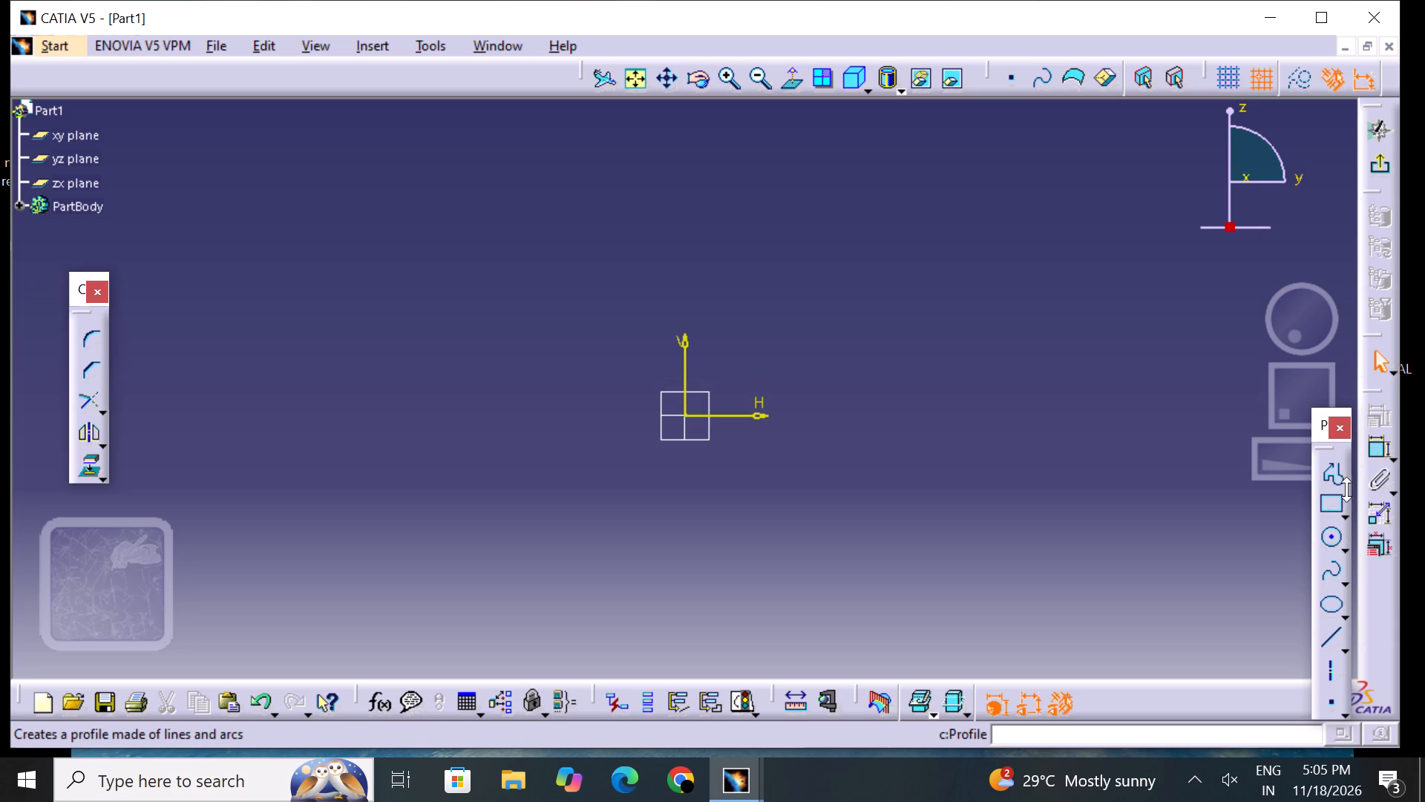
{"action": "left_click", "coordinate": [1321, 477]}
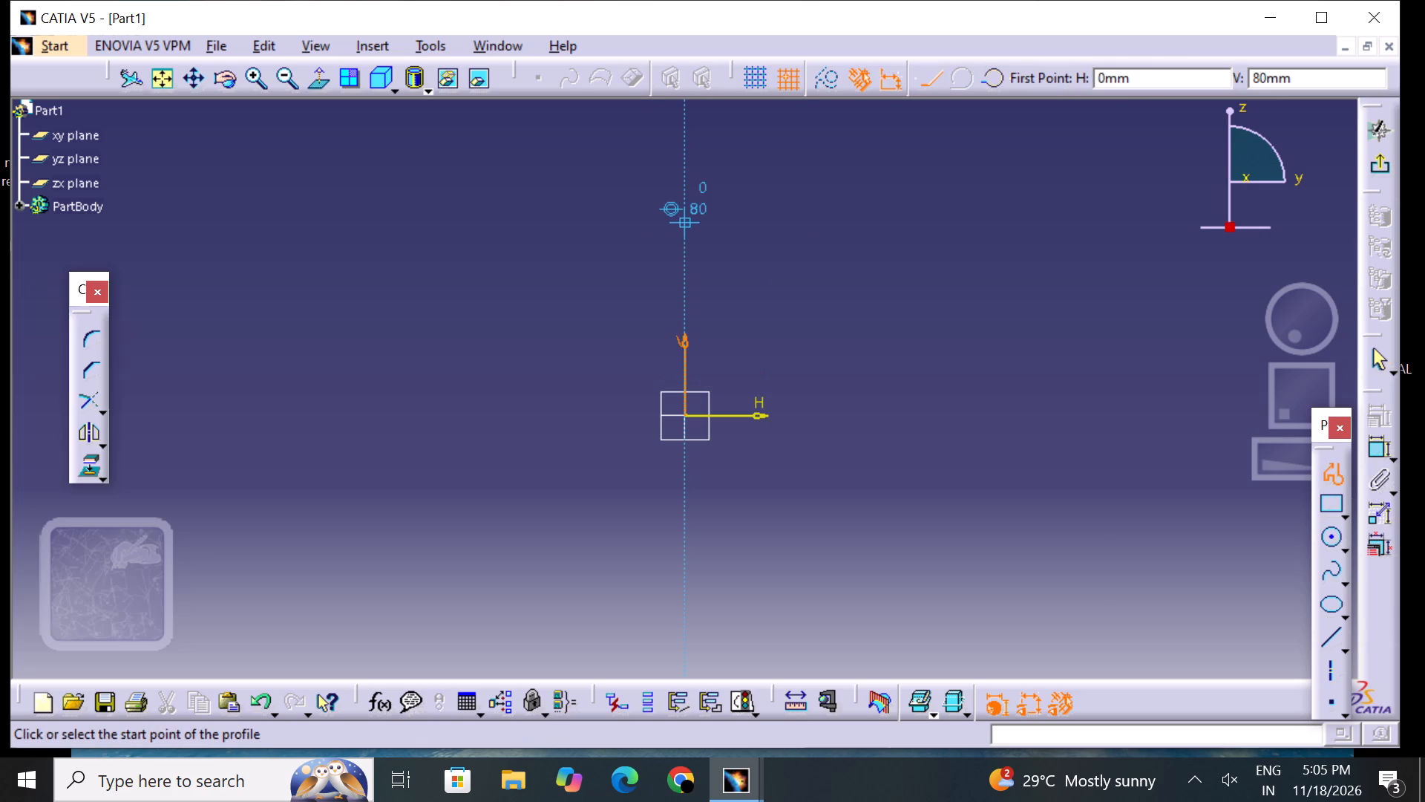
{"action": "left_click", "coordinate": [681, 212]}
{"action": "left_click", "coordinate": [681, 193]}
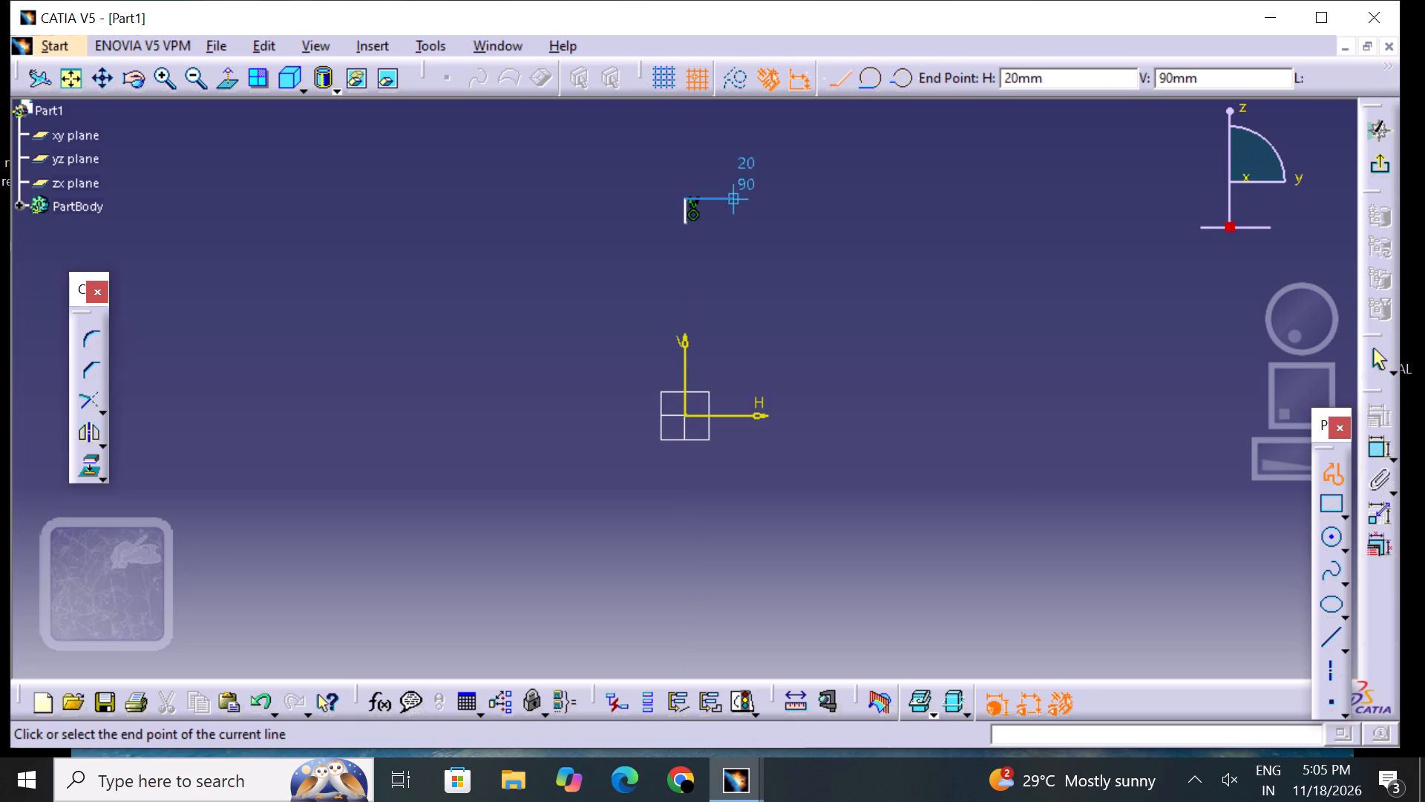
{"action": "left_click", "coordinate": [848, 195]}
{"action": "left_click", "coordinate": [848, 238]}
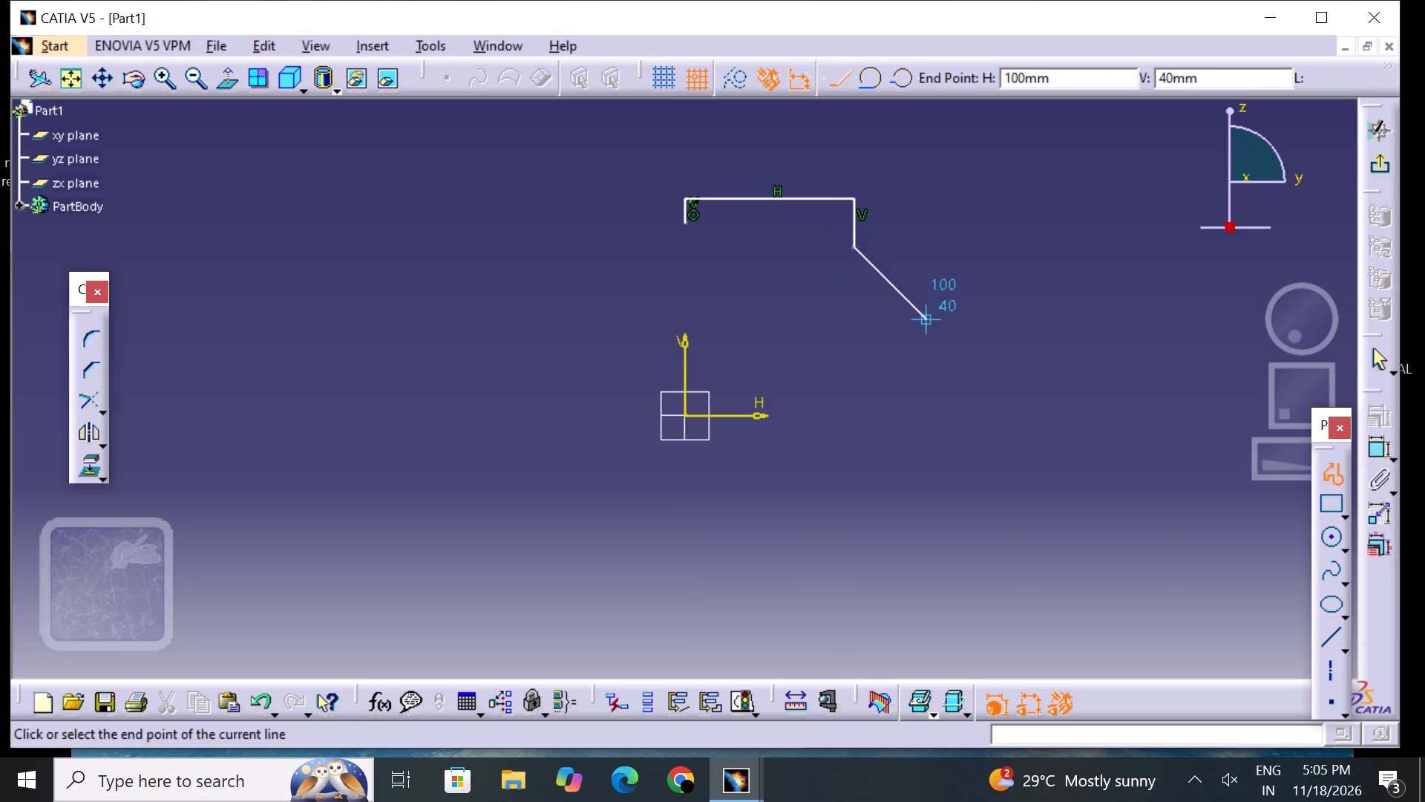
{"action": "key", "text": "Escape"}
{"action": "key", "text": "Escape"}
{"action": "key", "text": "Escape"}
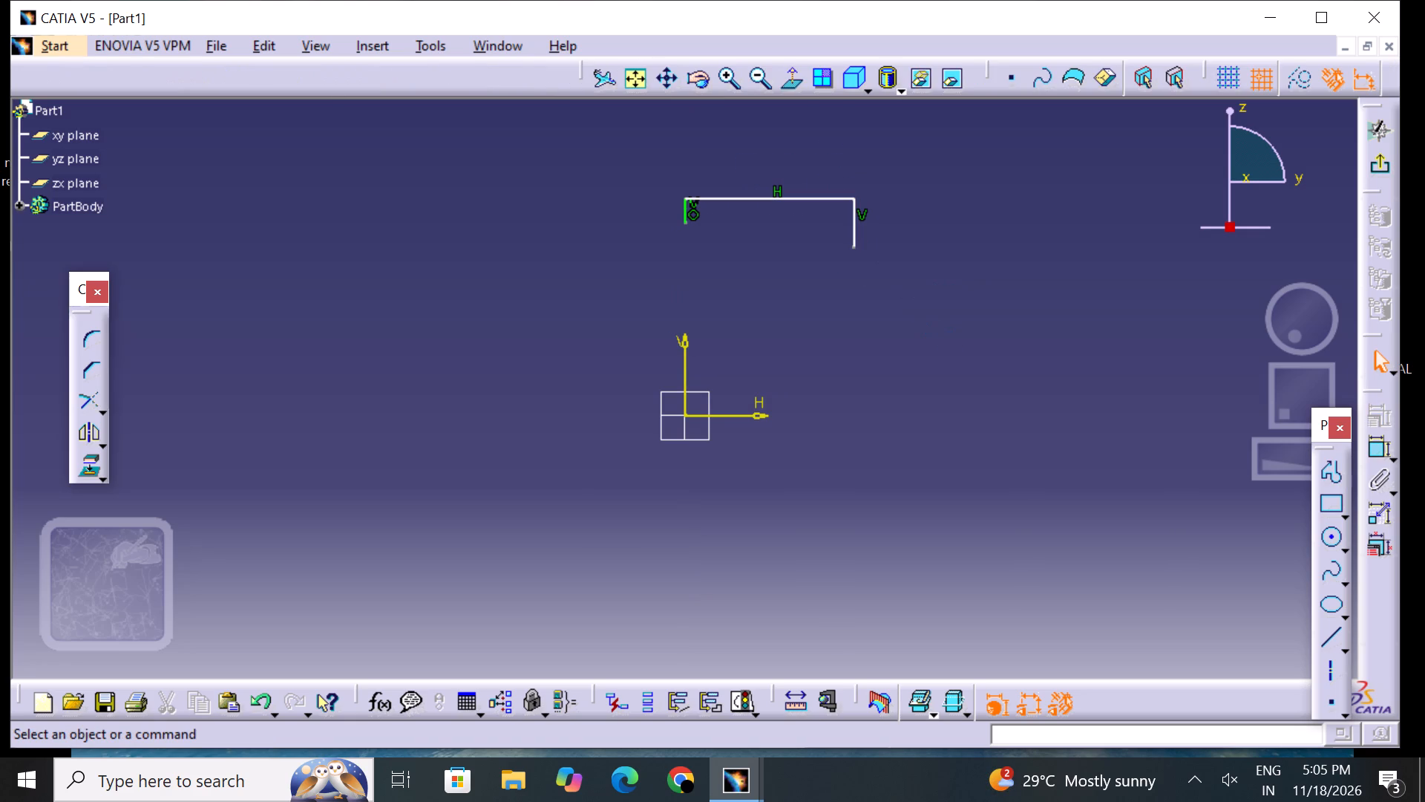
Delete the vertical line at the far end of the horizontal line.
{"action": "left_click", "coordinate": [856, 232]}
{"action": "right_click", "coordinate": [856, 232]}
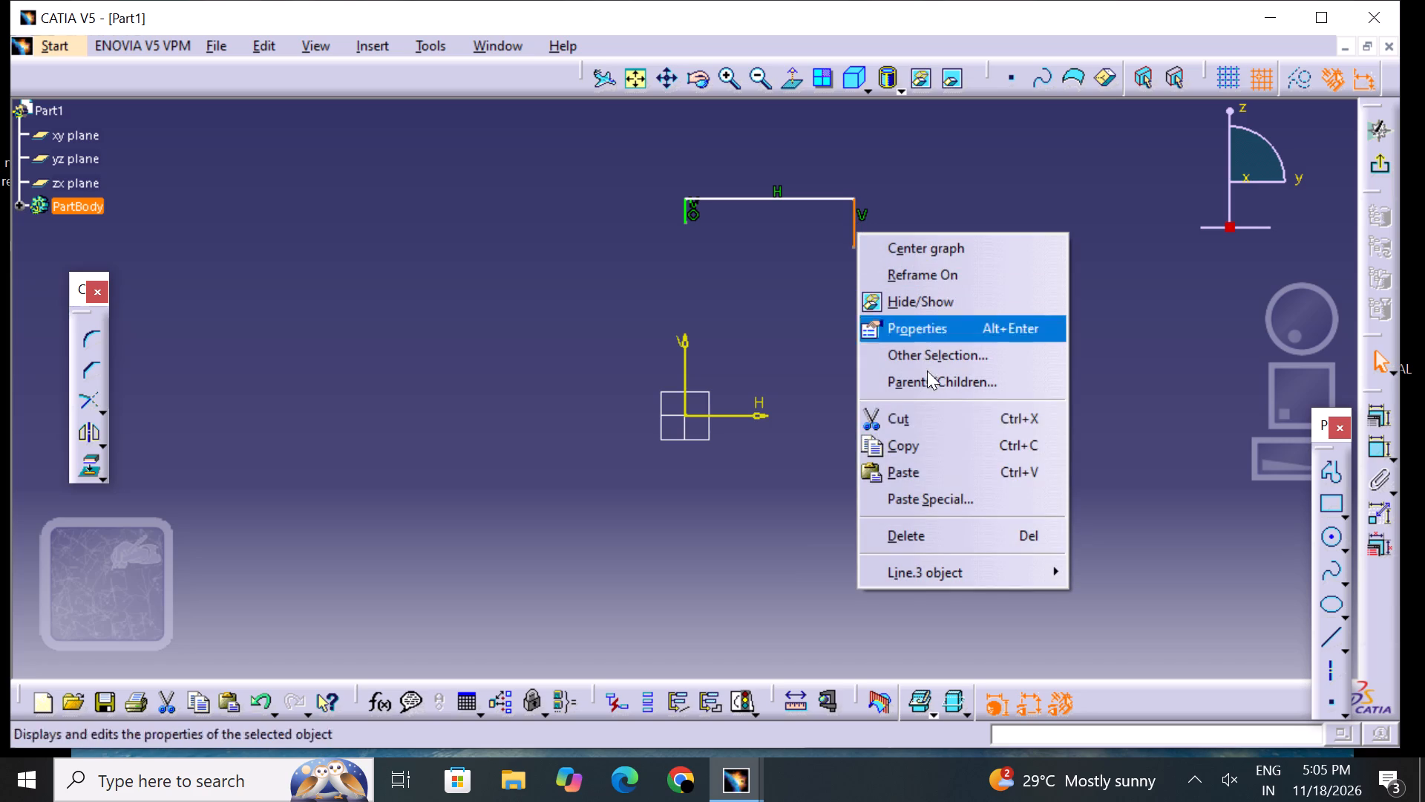
{"action": "left_click", "coordinate": [963, 547]}
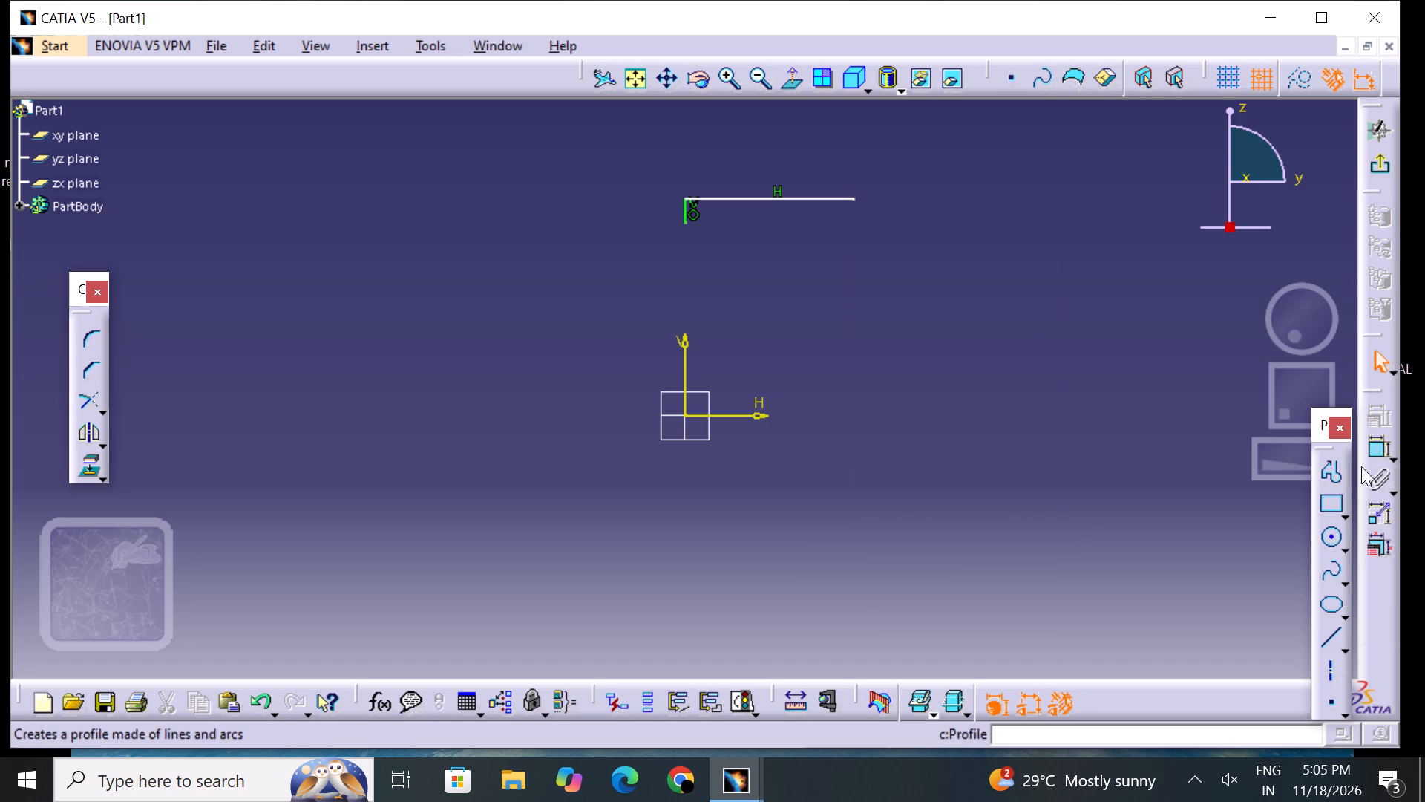
Dimension the horizontal line's length and set it to 25 mm.
{"action": "left_click", "coordinate": [1369, 448]}
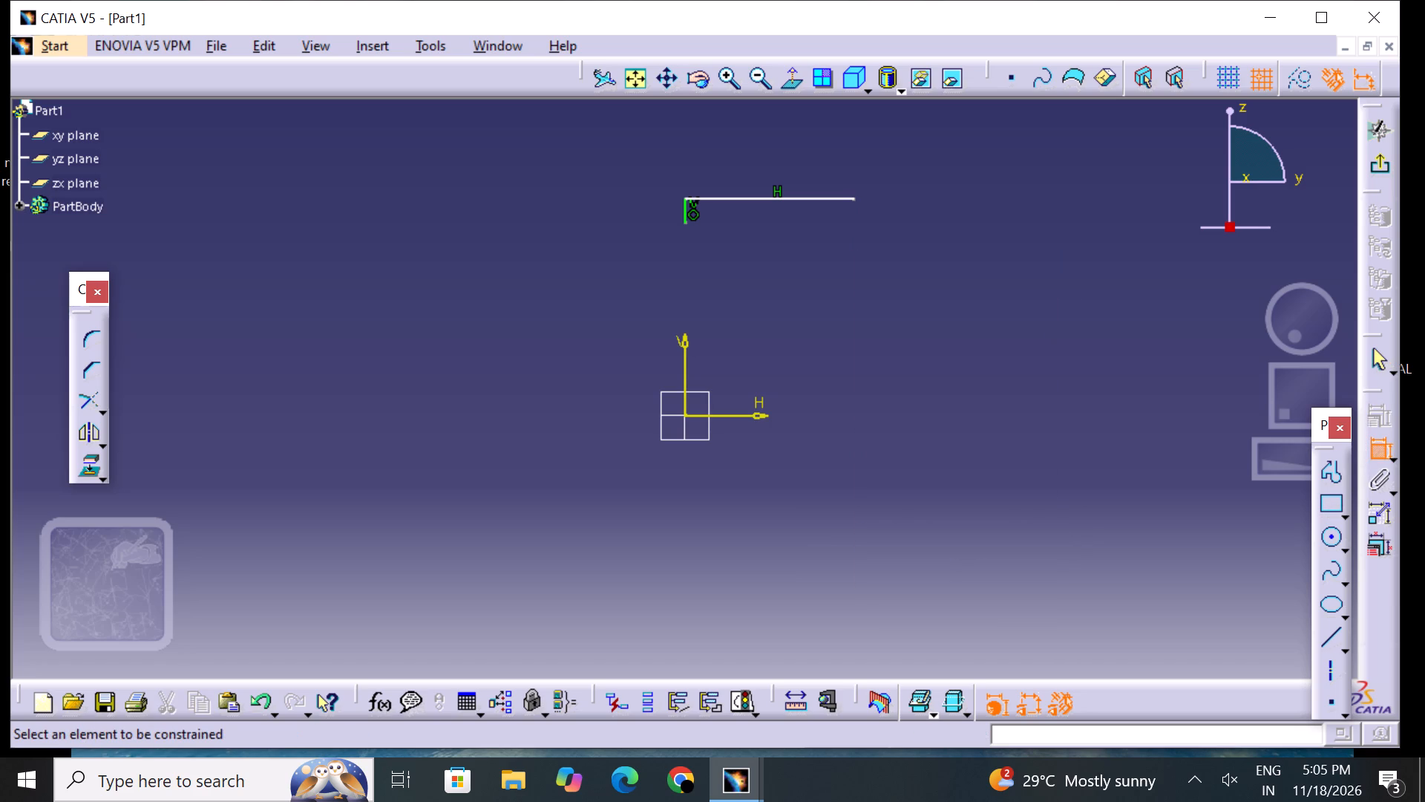
{"action": "left_click", "coordinate": [786, 201]}
{"action": "left_click", "coordinate": [756, 163]}
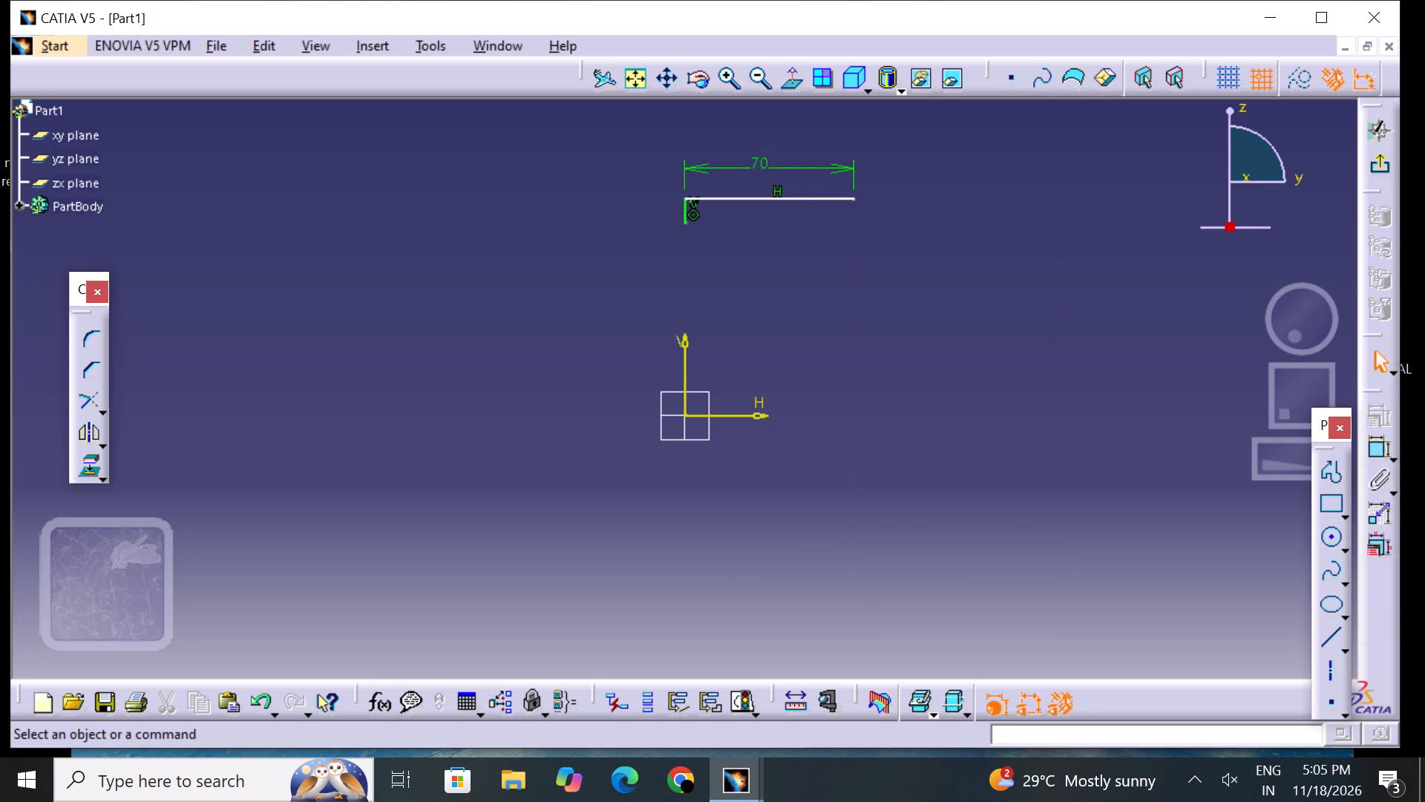
{"action": "double_click", "coordinate": [762, 170]}
{"action": "key", "text": "BackSpace"}
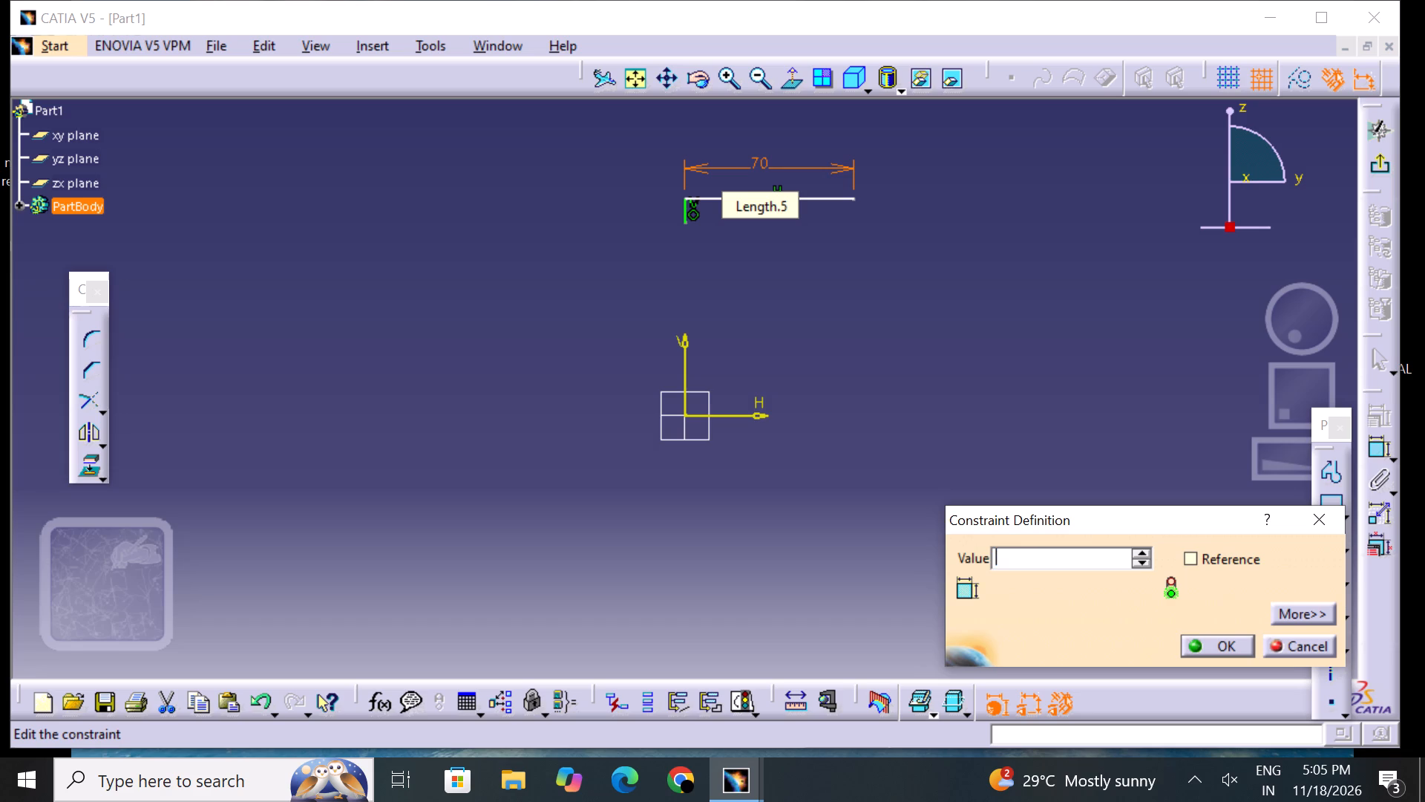
{"action": "type", "text": "25"}
{"action": "key", "text": "Return"}
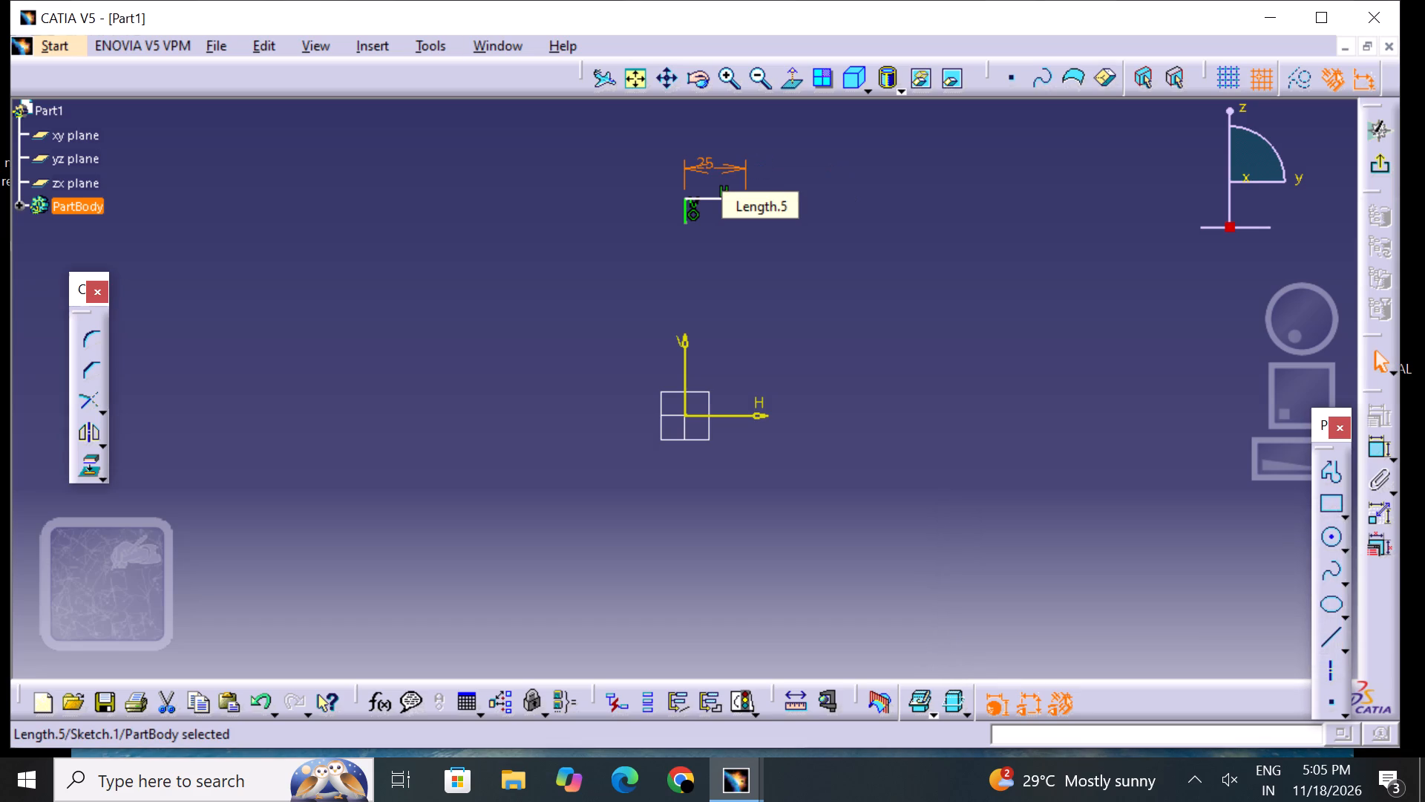
{"action": "left_click", "coordinate": [827, 245]}
Dimension the short vertical line on the V axis and set its length to 3 mm.
{"action": "left_click", "coordinate": [1377, 453]}
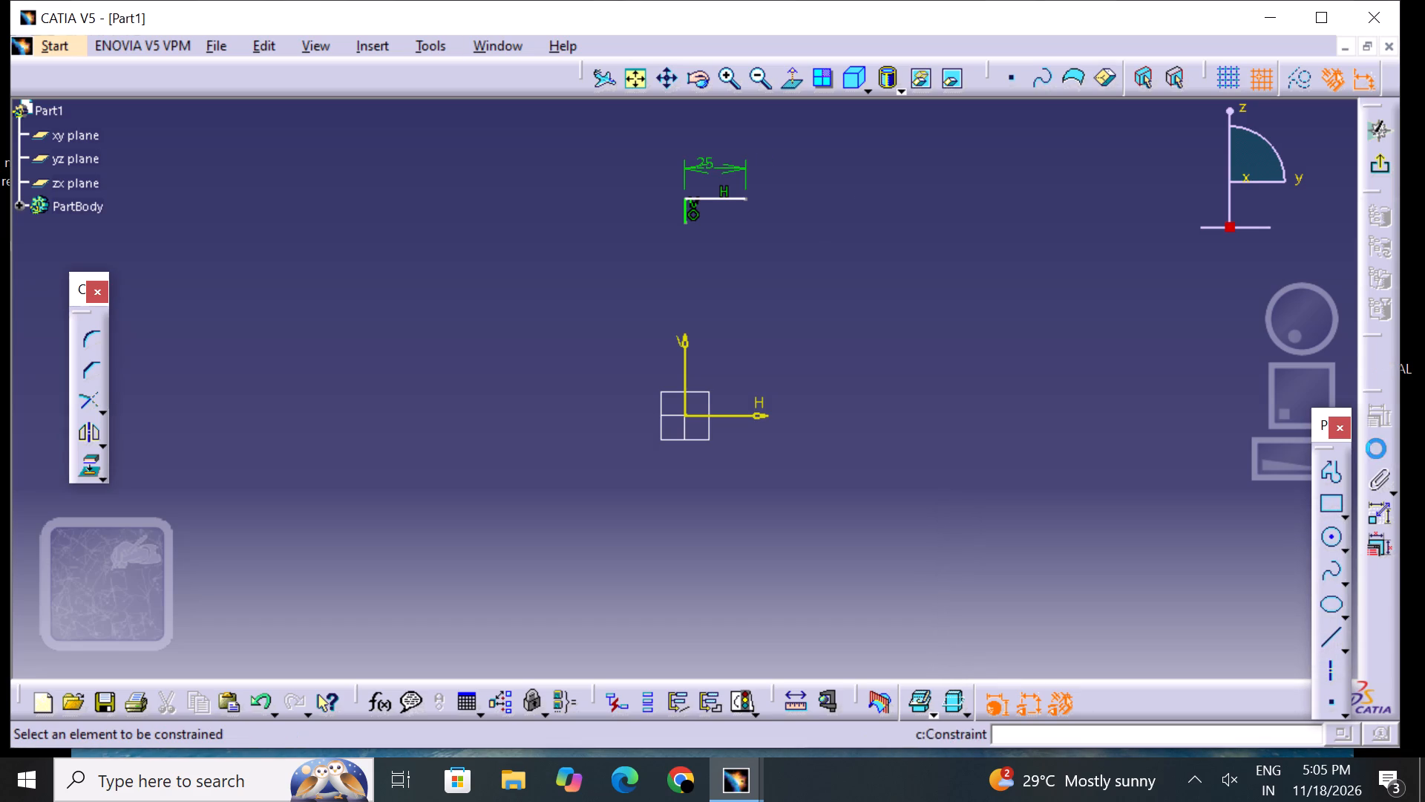
{"action": "left_click", "coordinate": [683, 212]}
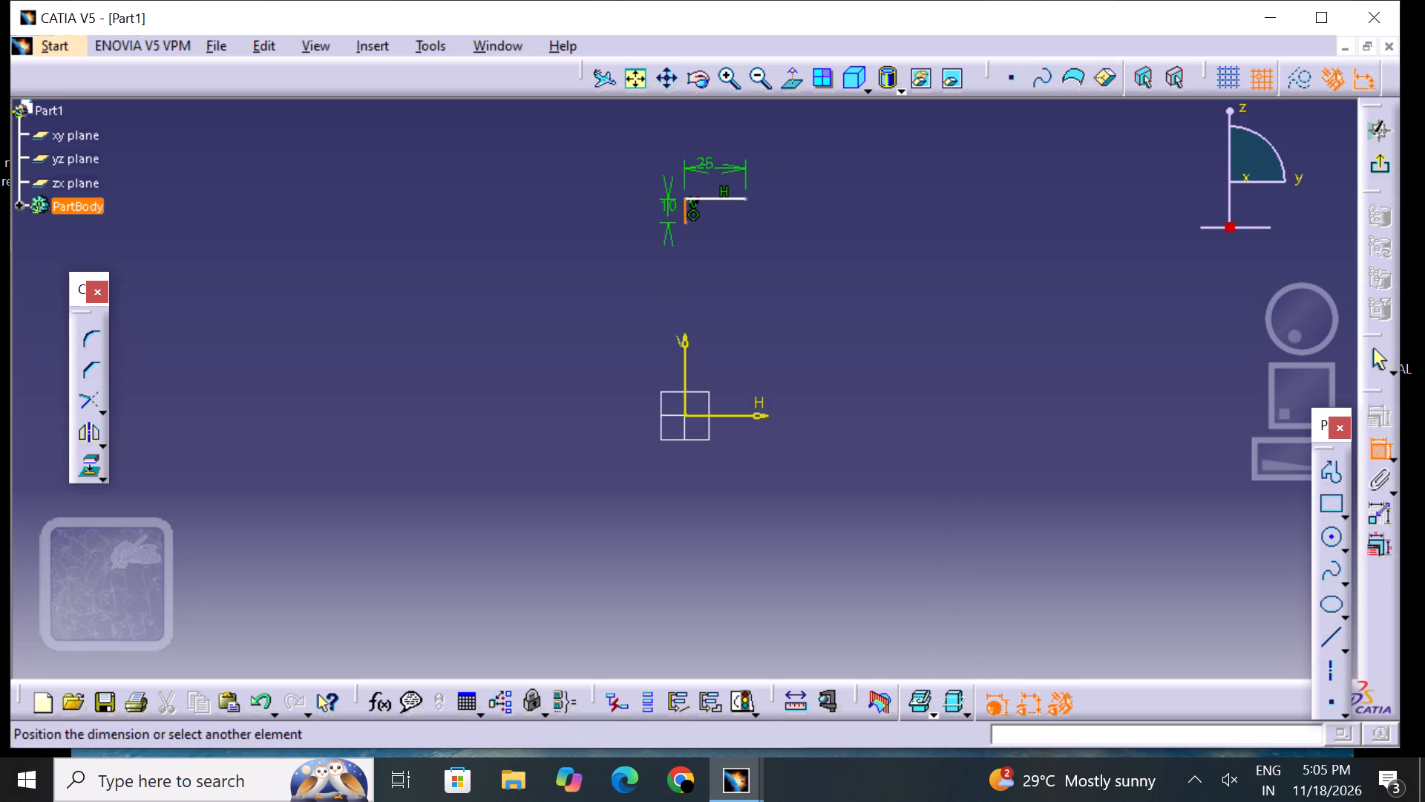
{"action": "left_click", "coordinate": [661, 212]}
{"action": "double_click", "coordinate": [664, 209]}
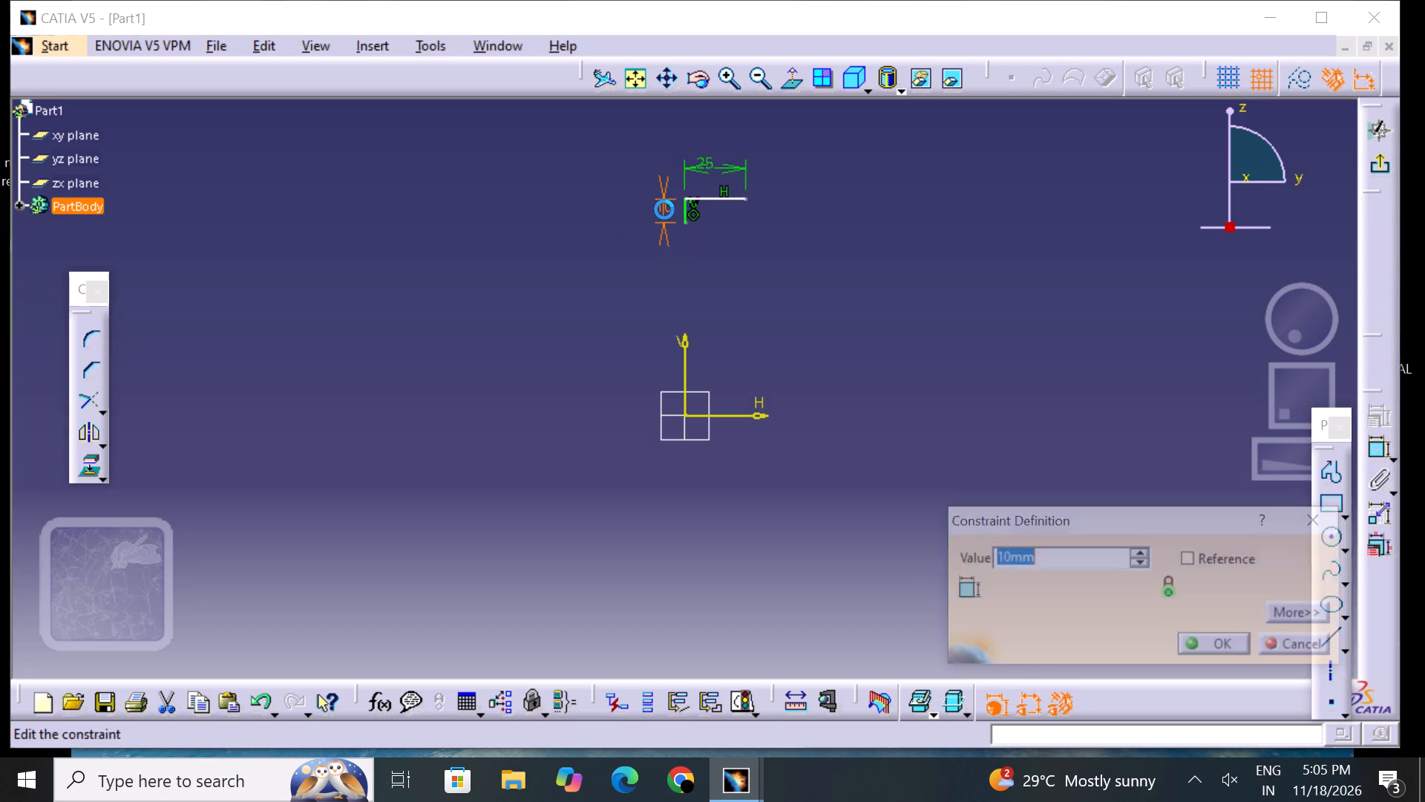
{"action": "key", "text": "BackSpace"}
{"action": "key", "text": "3"}
{"action": "key", "text": "Return"}
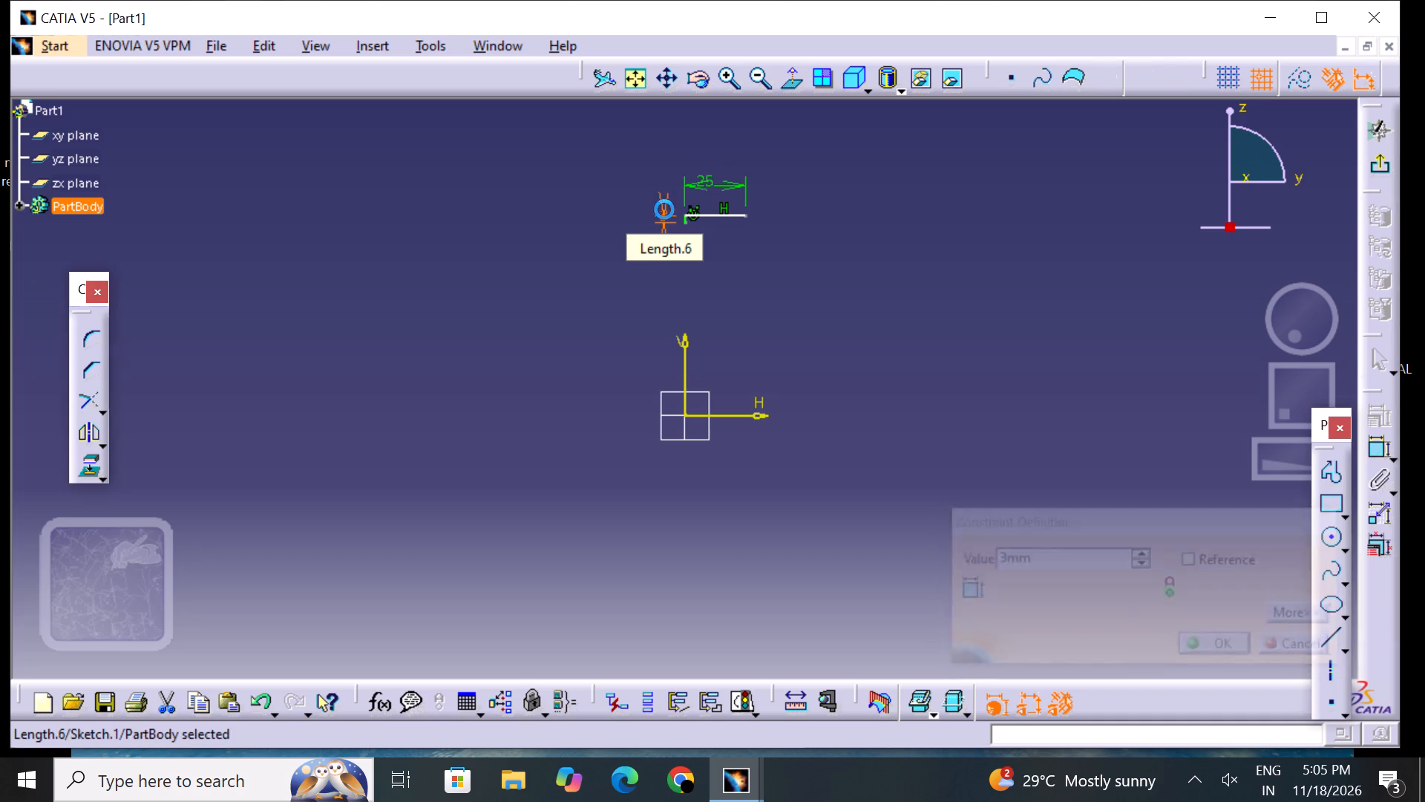
{"action": "left_click", "coordinate": [712, 284]}
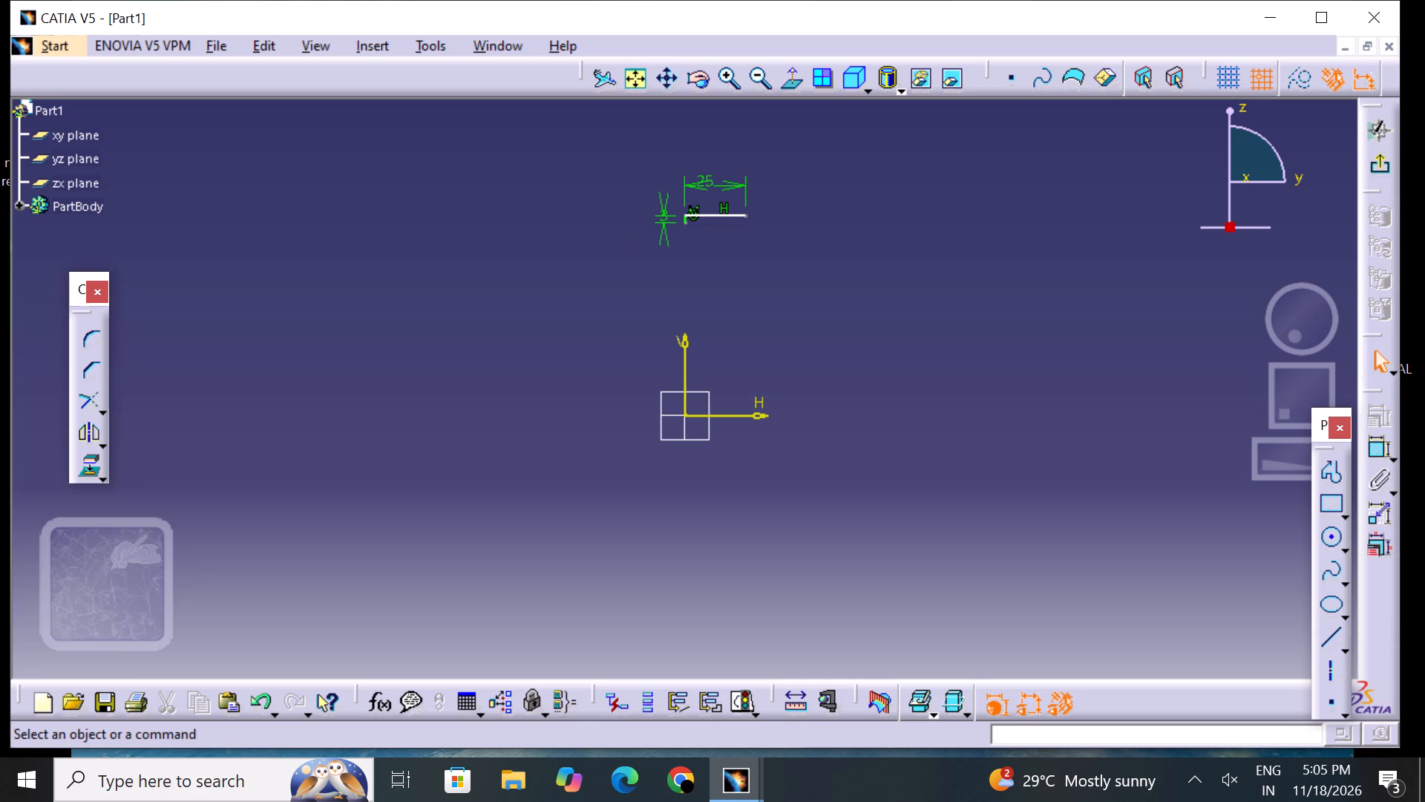
Dimension the distance from the horizontal line to the H axis and set it to 35 mm.
{"action": "left_click", "coordinate": [1380, 444]}
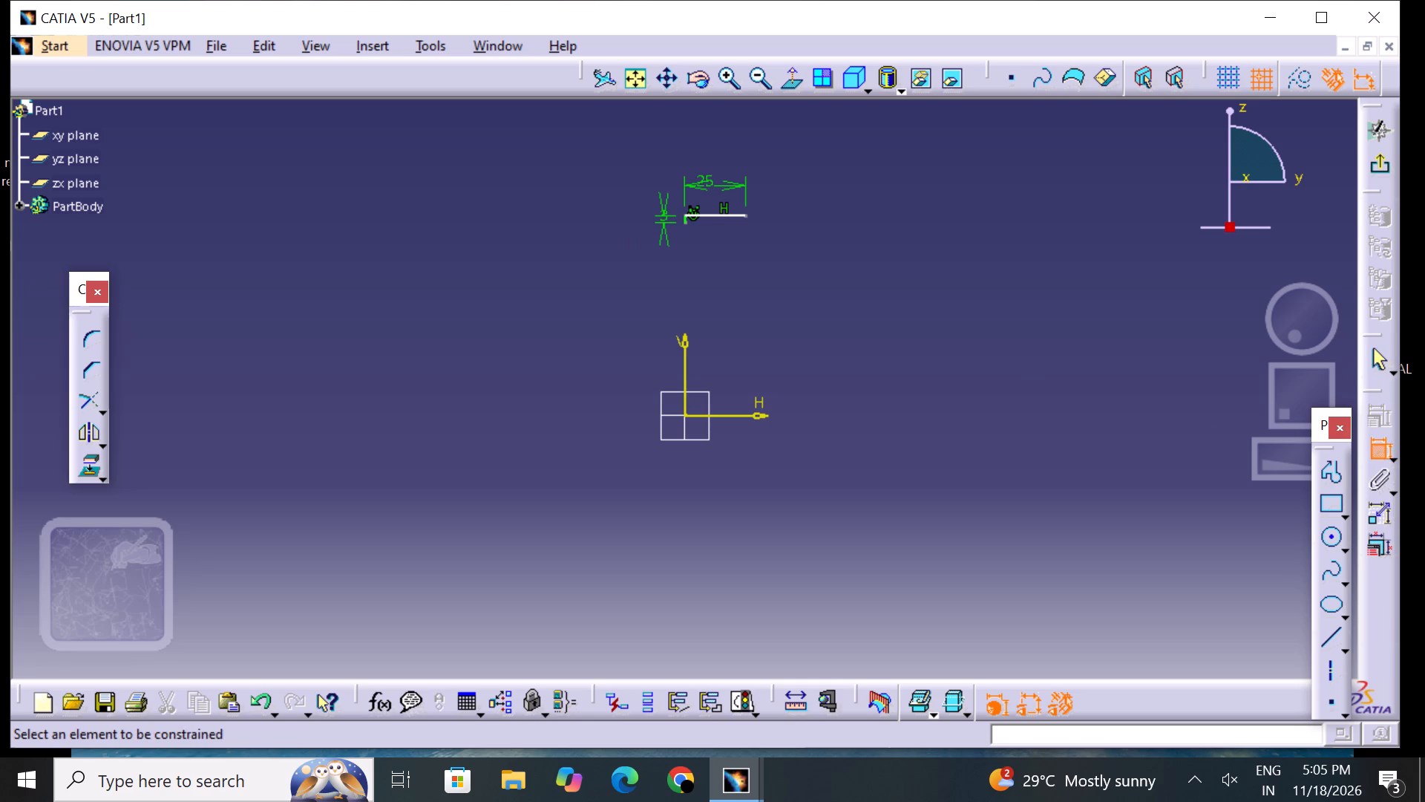
{"action": "left_click", "coordinate": [724, 212]}
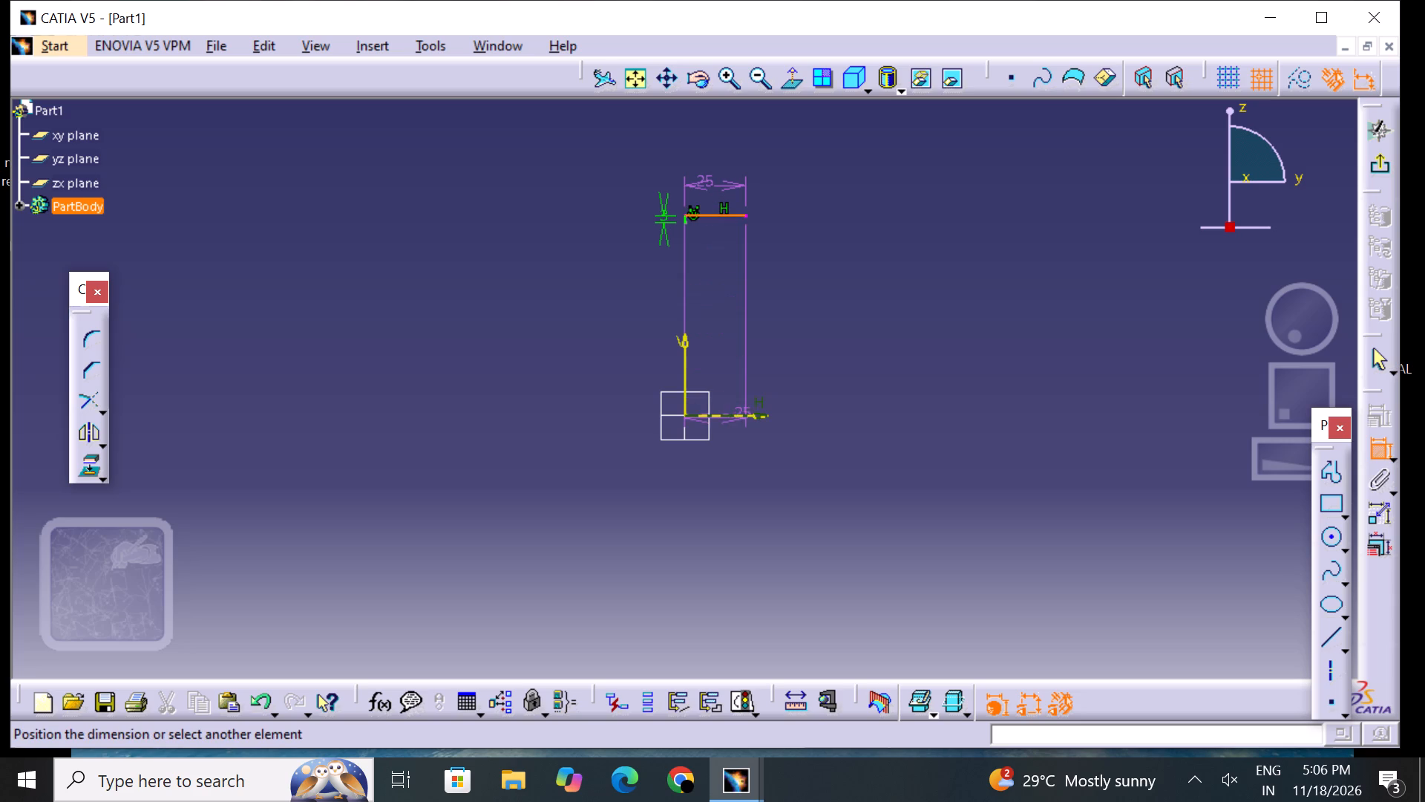
{"action": "left_click", "coordinate": [746, 414]}
{"action": "left_click", "coordinate": [505, 339]}
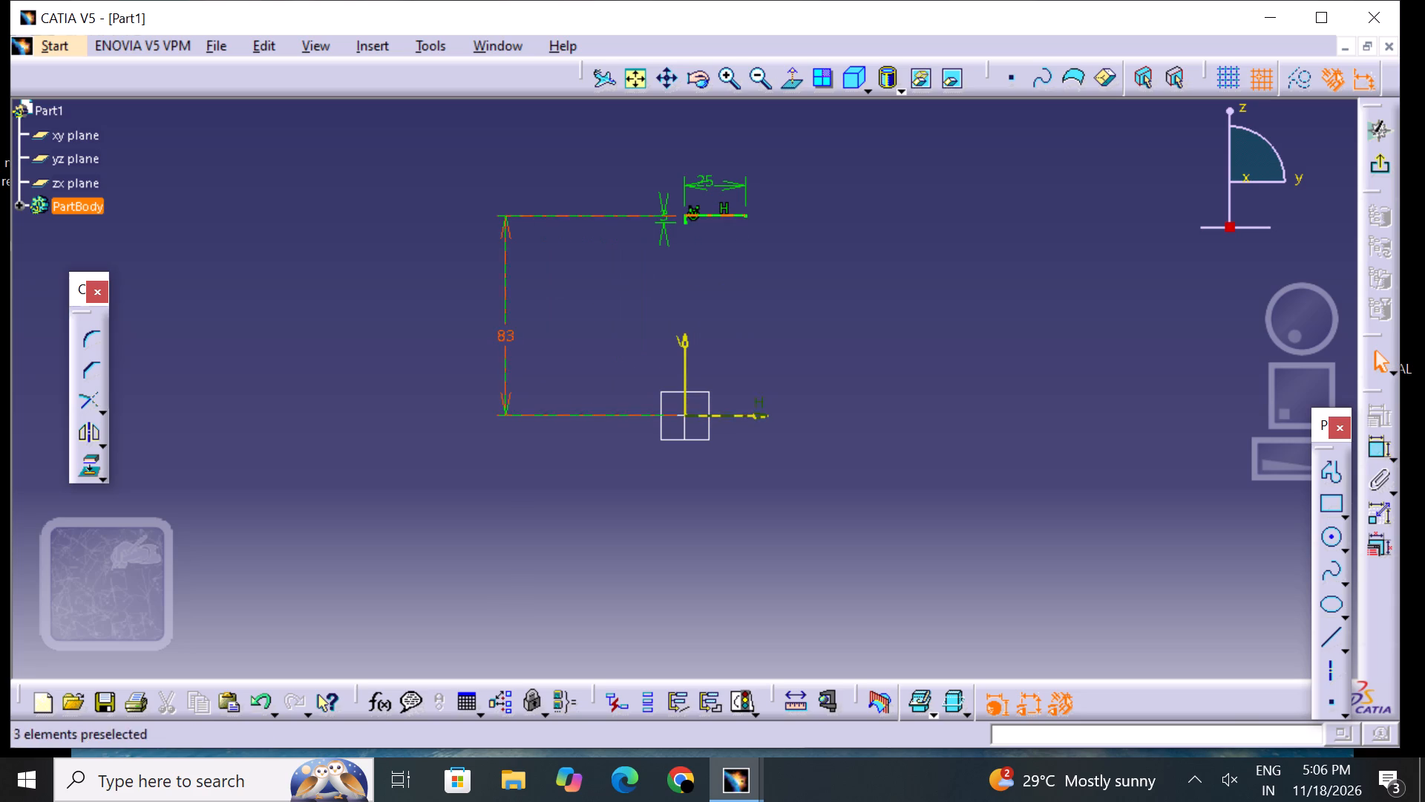
{"action": "double_click", "coordinate": [506, 335]}
{"action": "key", "text": "BackSpace"}
{"action": "type", "text": "35"}
{"action": "key", "text": "Return"}
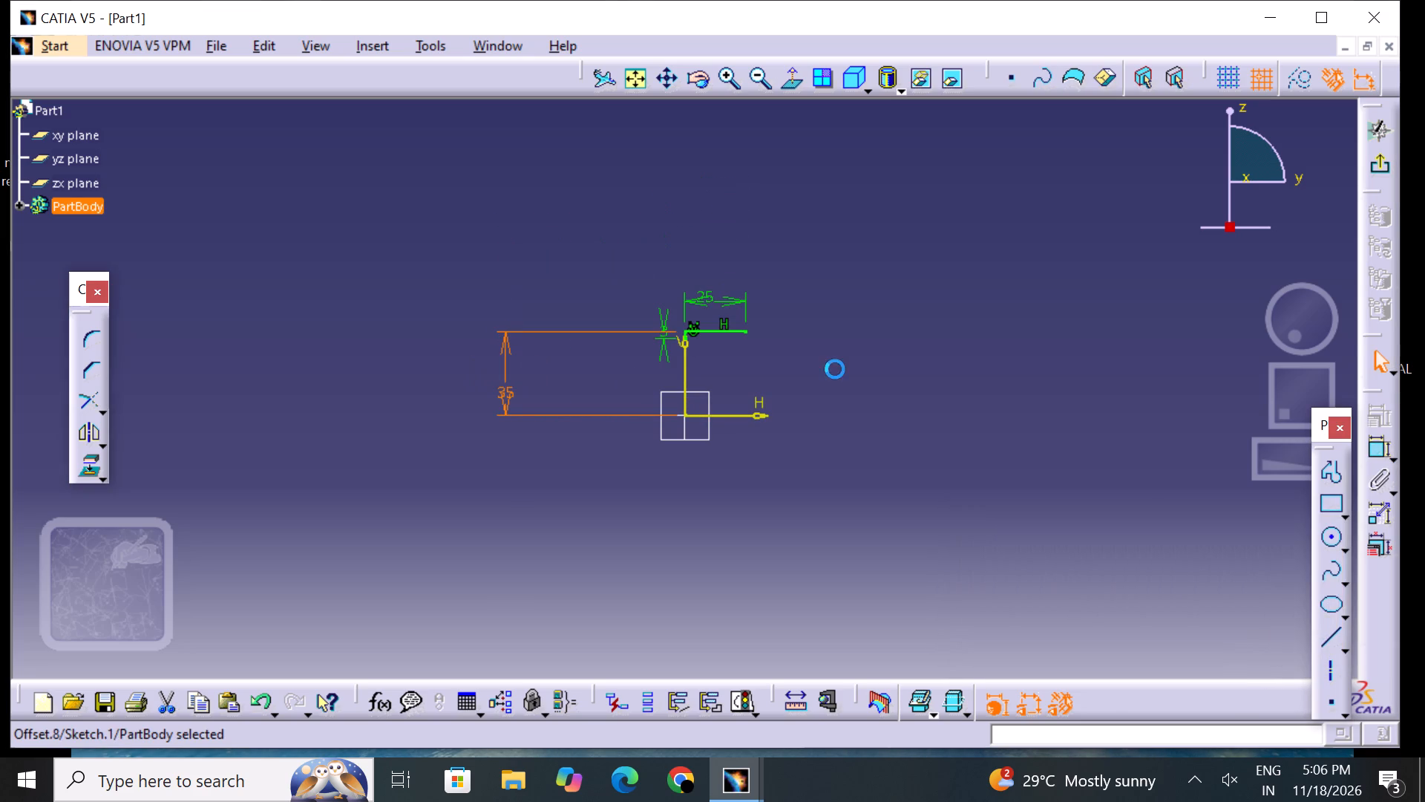
{"action": "left_click", "coordinate": [835, 369]}
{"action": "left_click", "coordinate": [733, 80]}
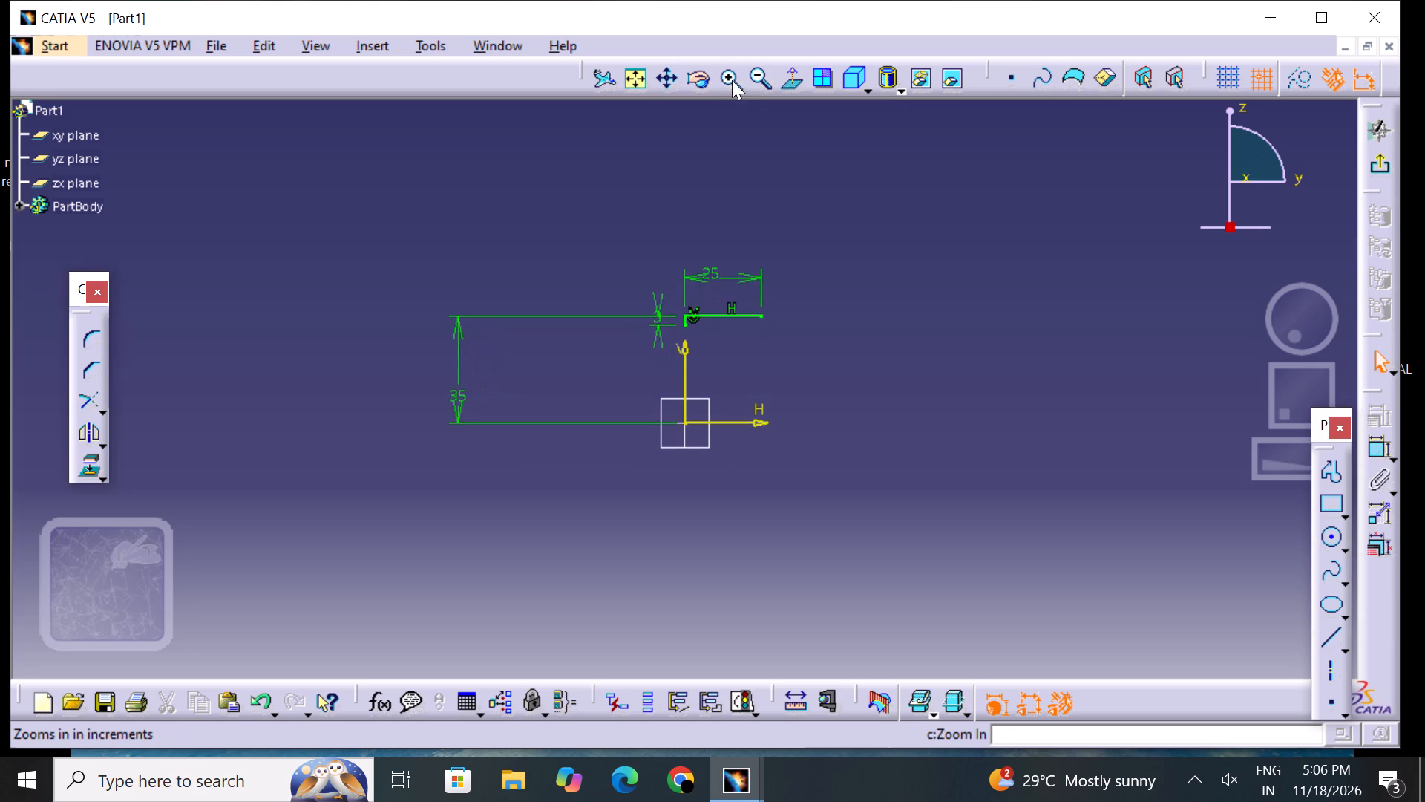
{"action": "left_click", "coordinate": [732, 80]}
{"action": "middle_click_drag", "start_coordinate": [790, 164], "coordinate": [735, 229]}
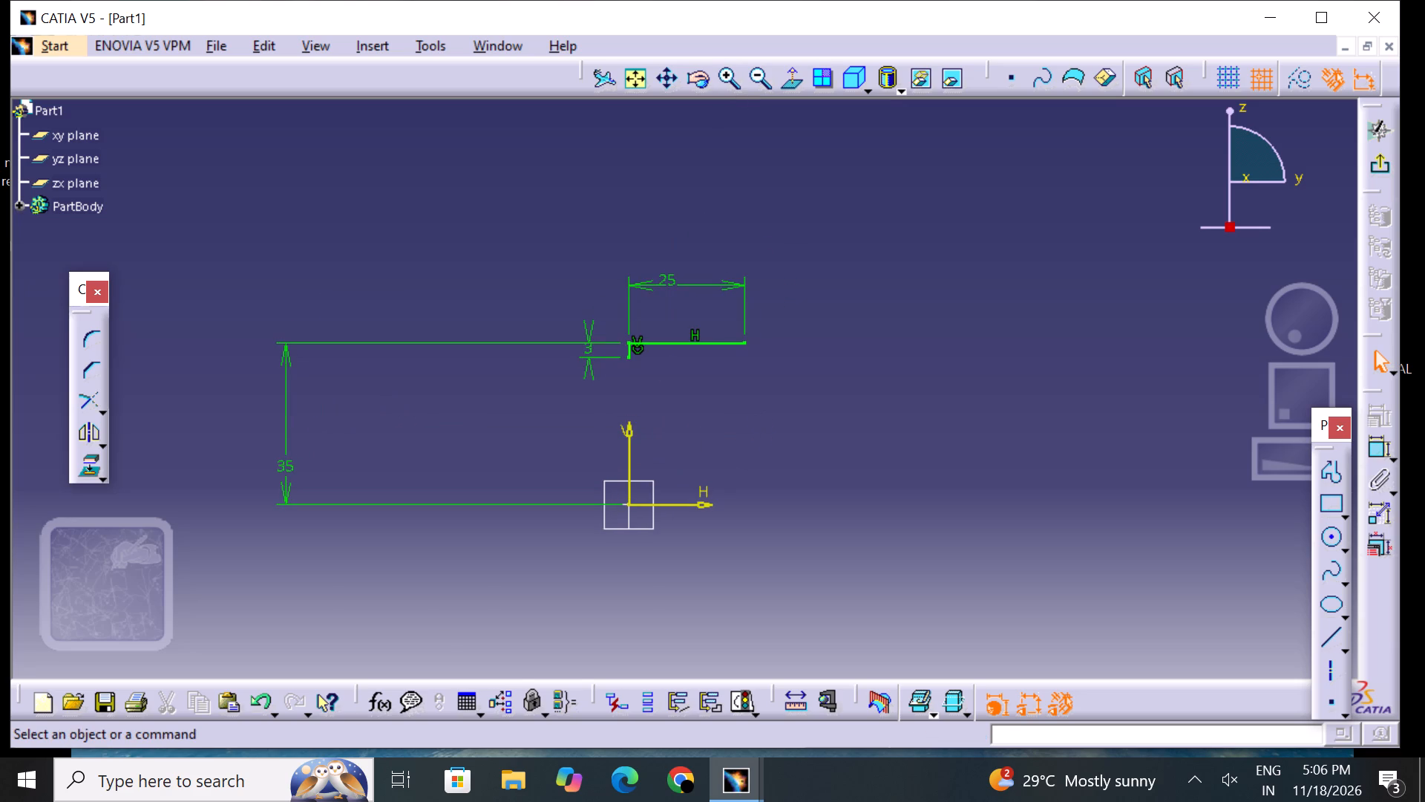
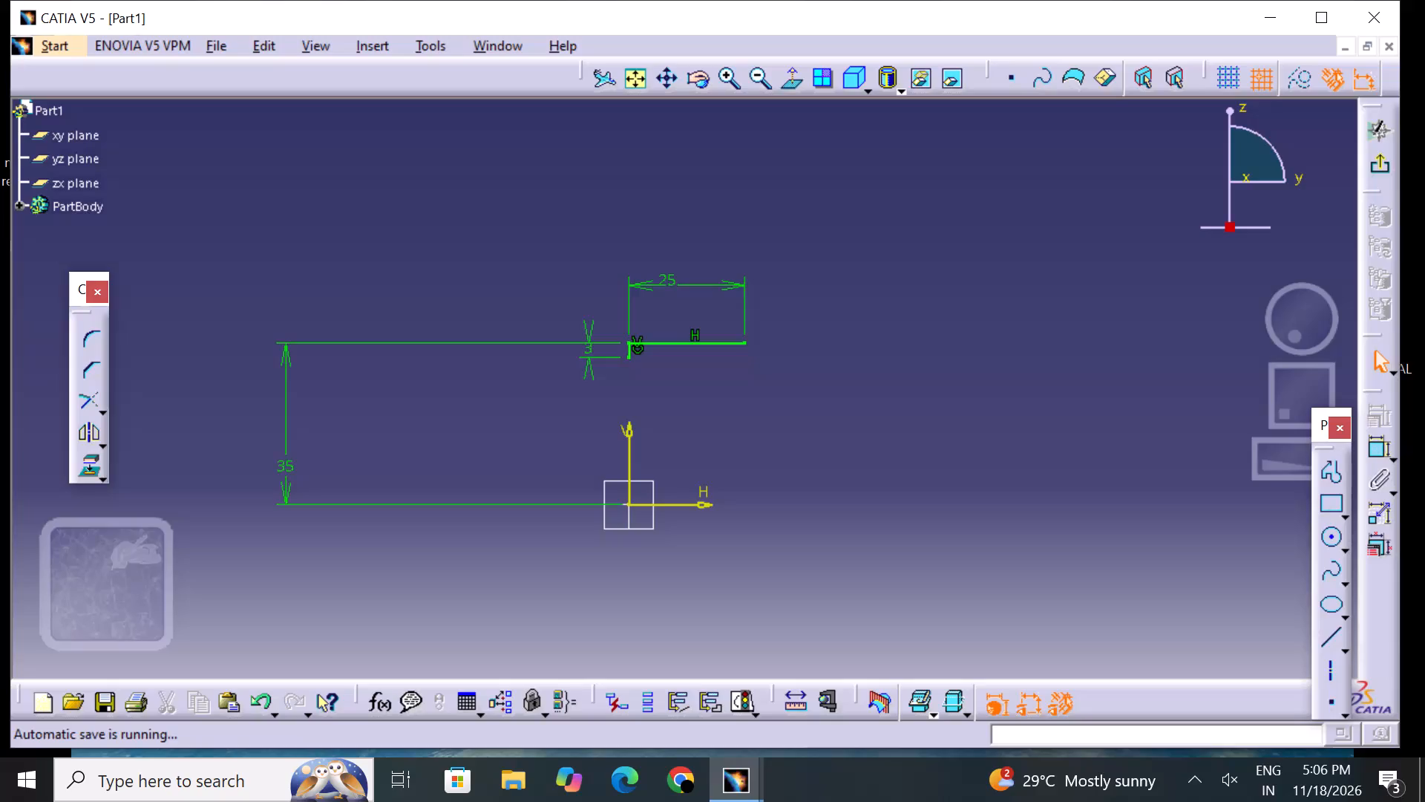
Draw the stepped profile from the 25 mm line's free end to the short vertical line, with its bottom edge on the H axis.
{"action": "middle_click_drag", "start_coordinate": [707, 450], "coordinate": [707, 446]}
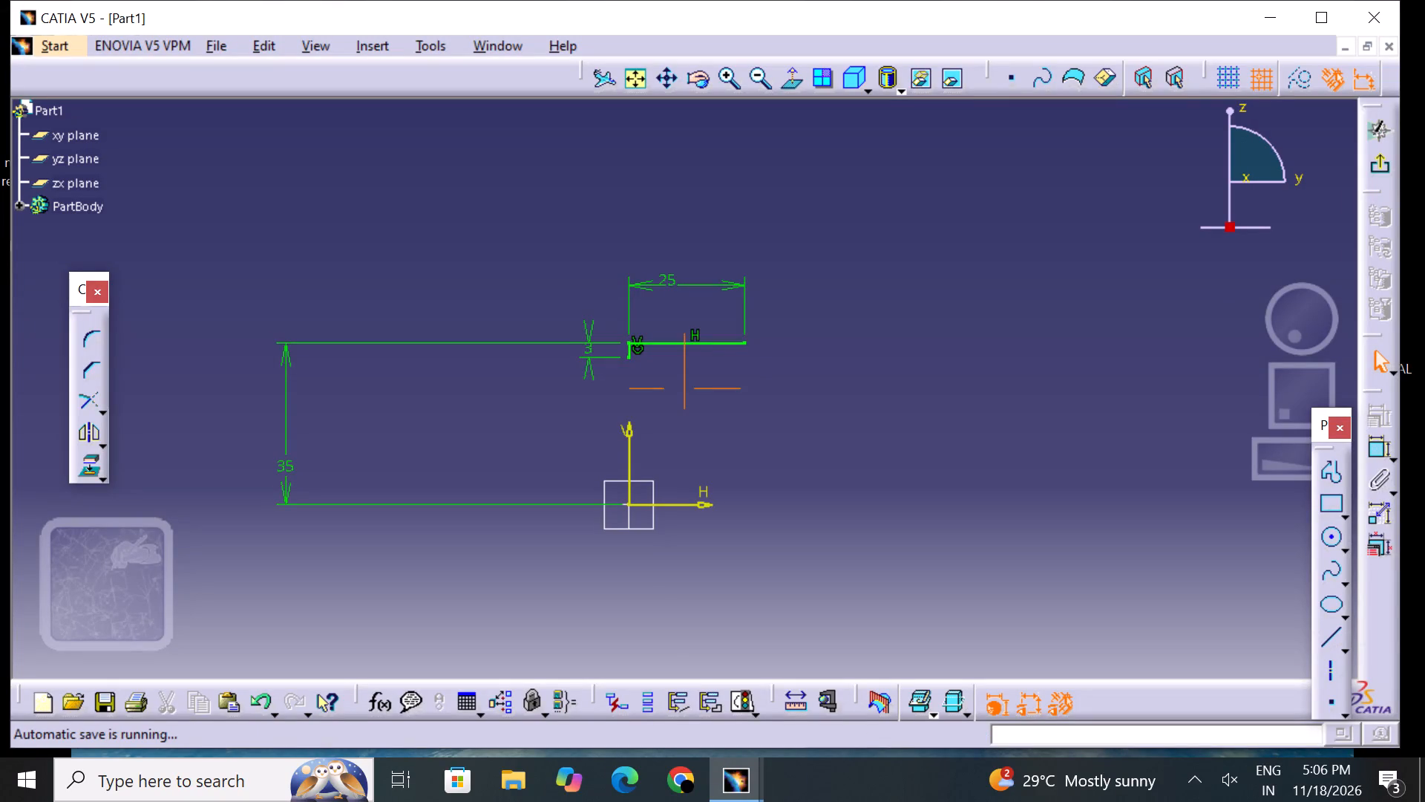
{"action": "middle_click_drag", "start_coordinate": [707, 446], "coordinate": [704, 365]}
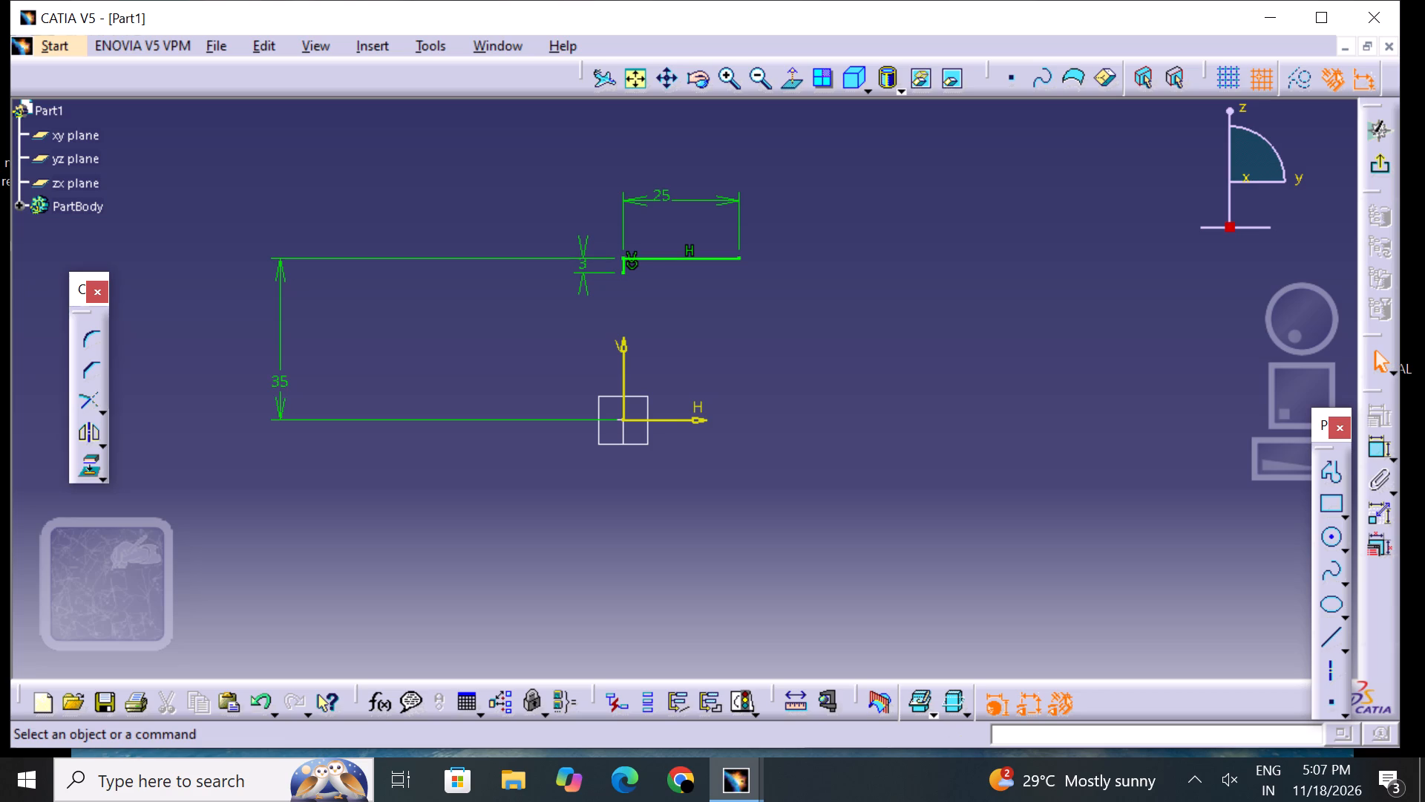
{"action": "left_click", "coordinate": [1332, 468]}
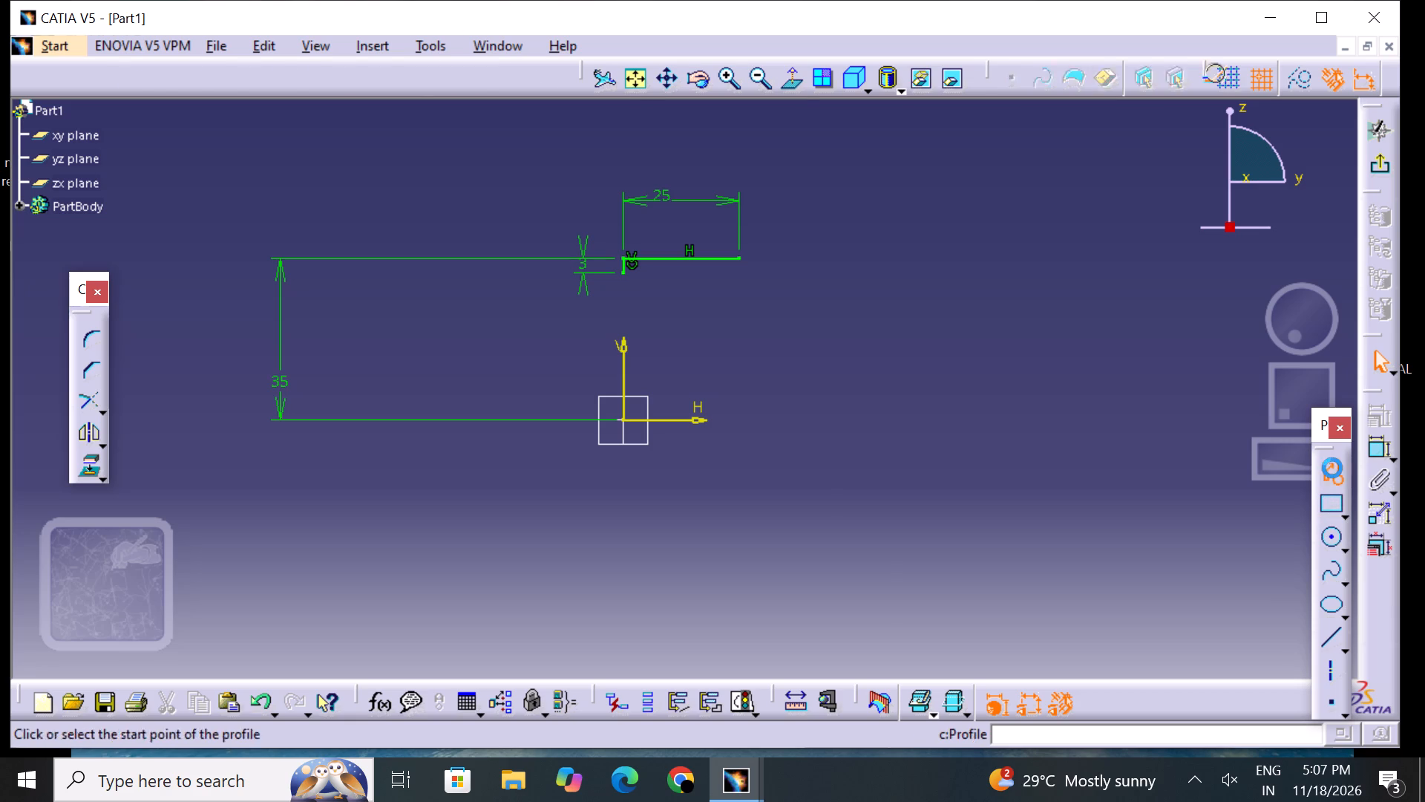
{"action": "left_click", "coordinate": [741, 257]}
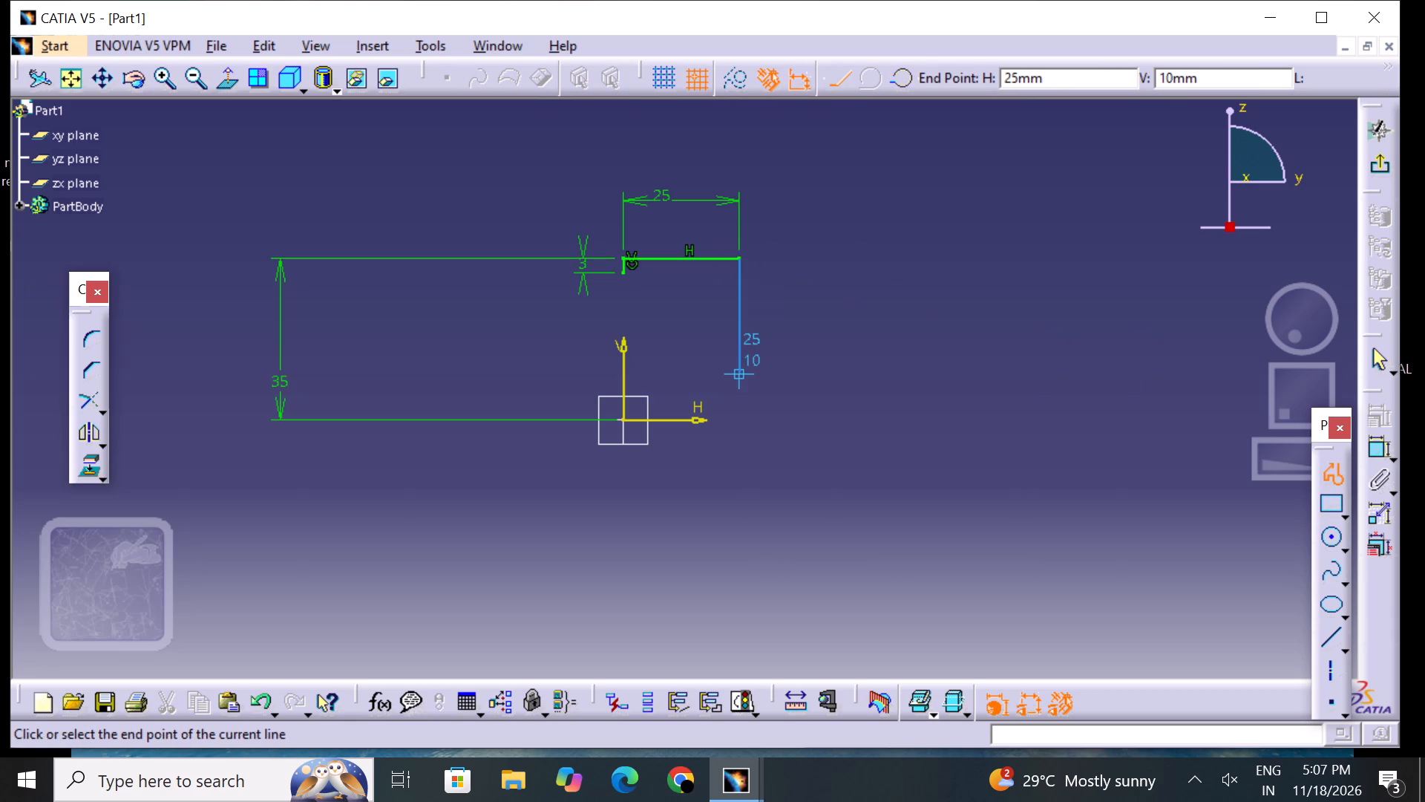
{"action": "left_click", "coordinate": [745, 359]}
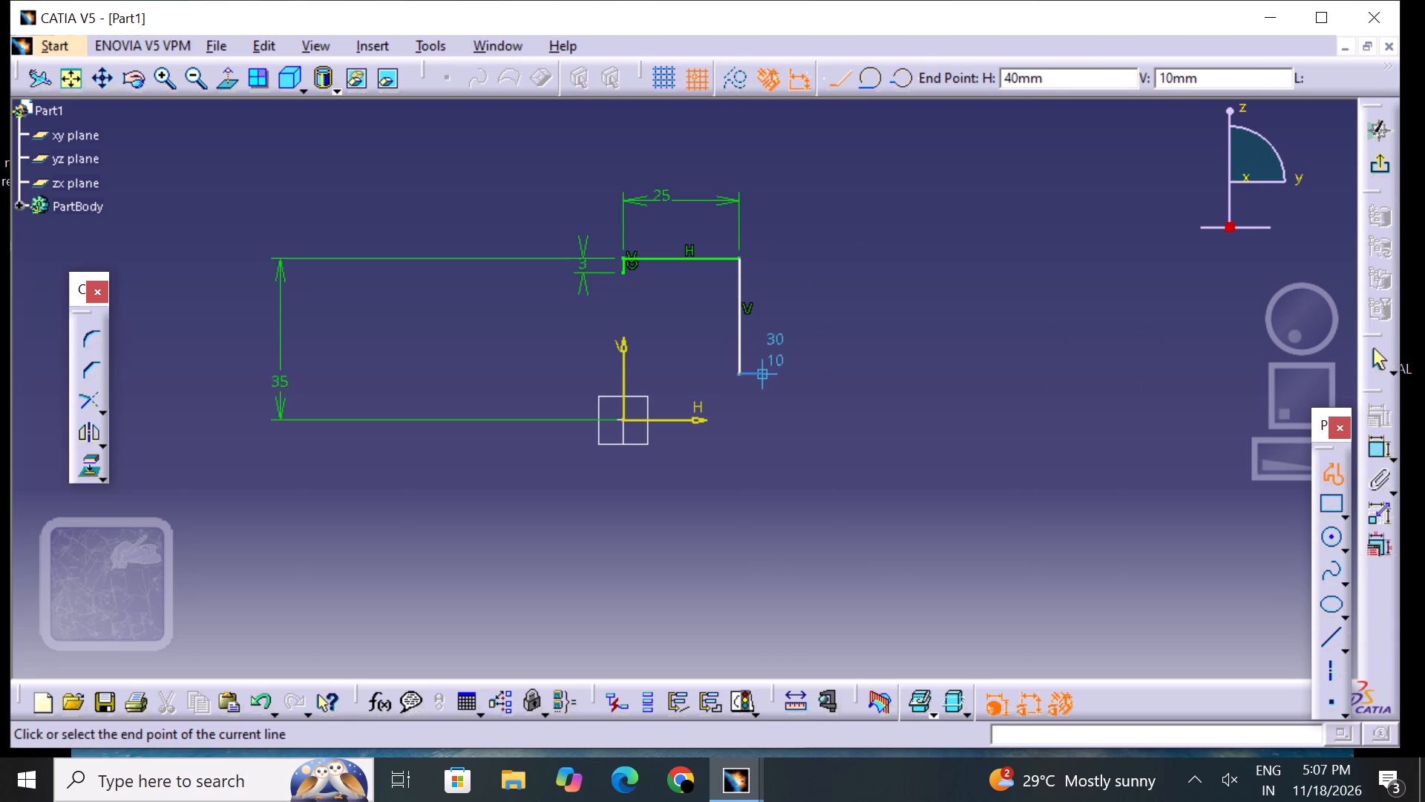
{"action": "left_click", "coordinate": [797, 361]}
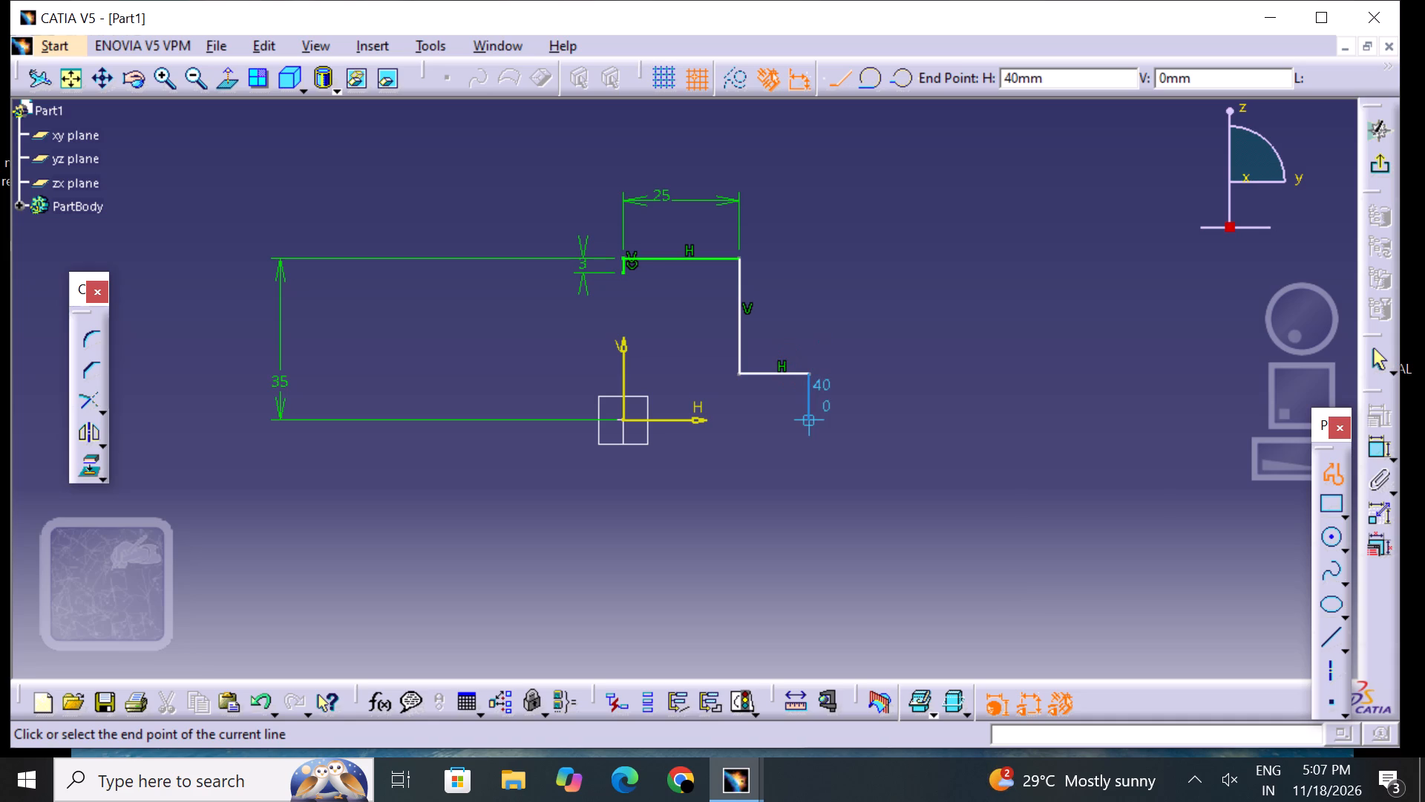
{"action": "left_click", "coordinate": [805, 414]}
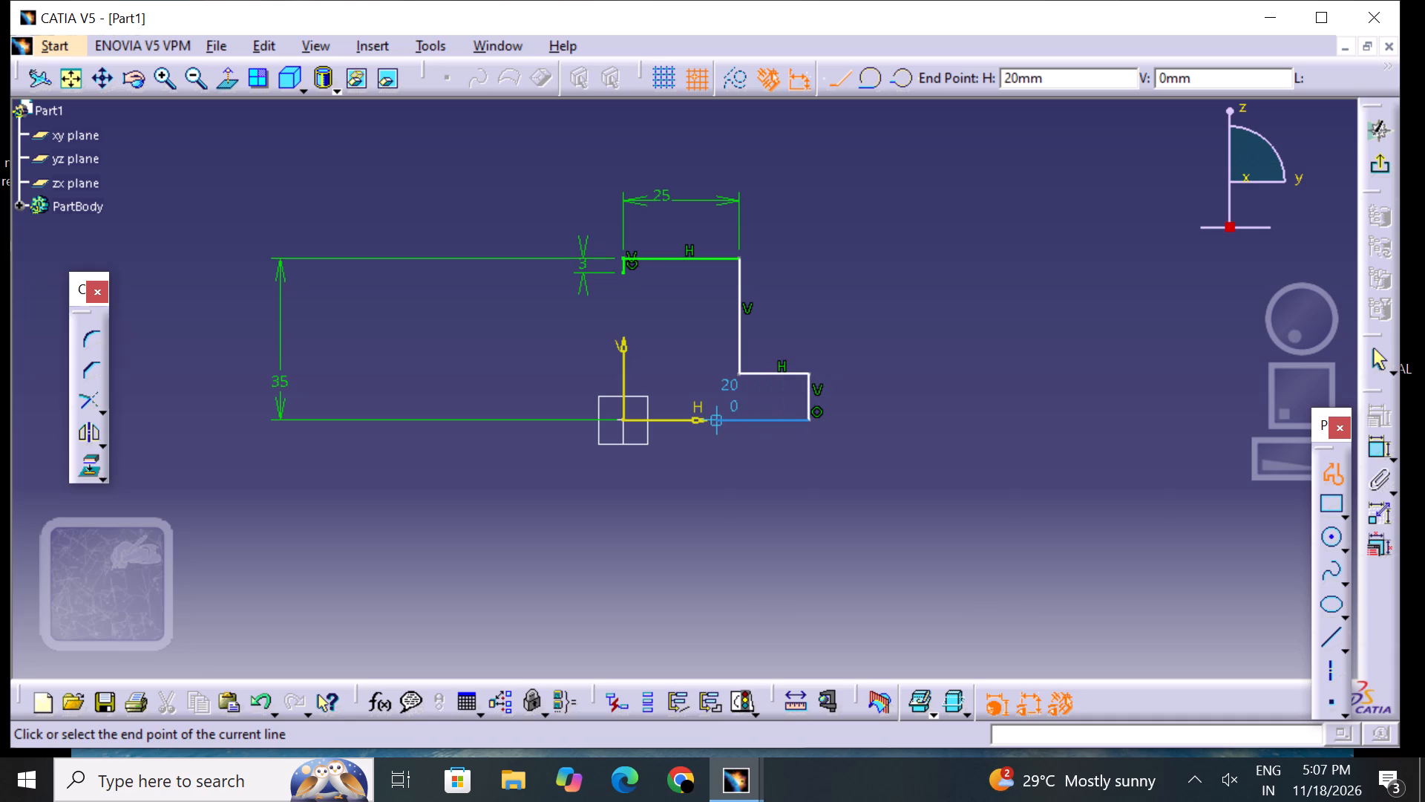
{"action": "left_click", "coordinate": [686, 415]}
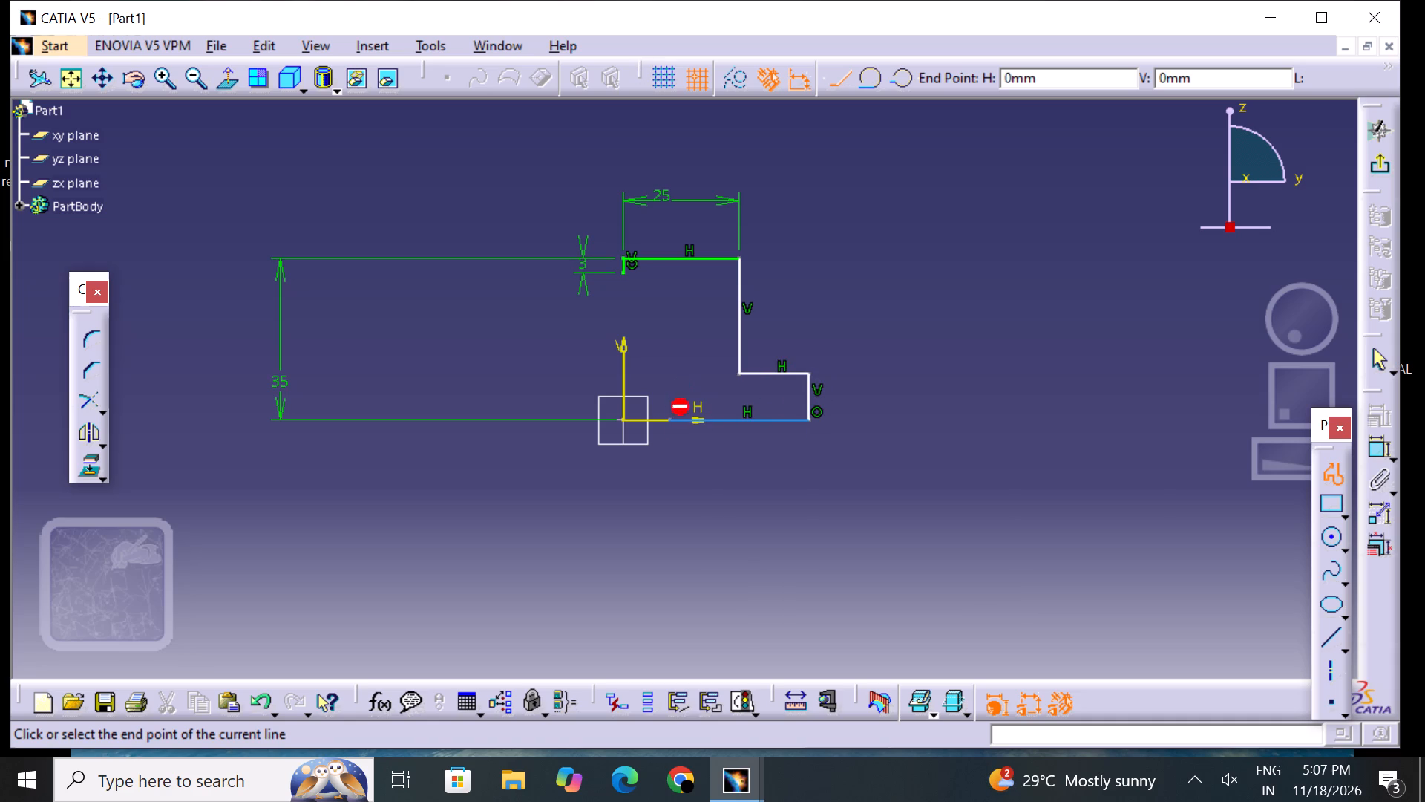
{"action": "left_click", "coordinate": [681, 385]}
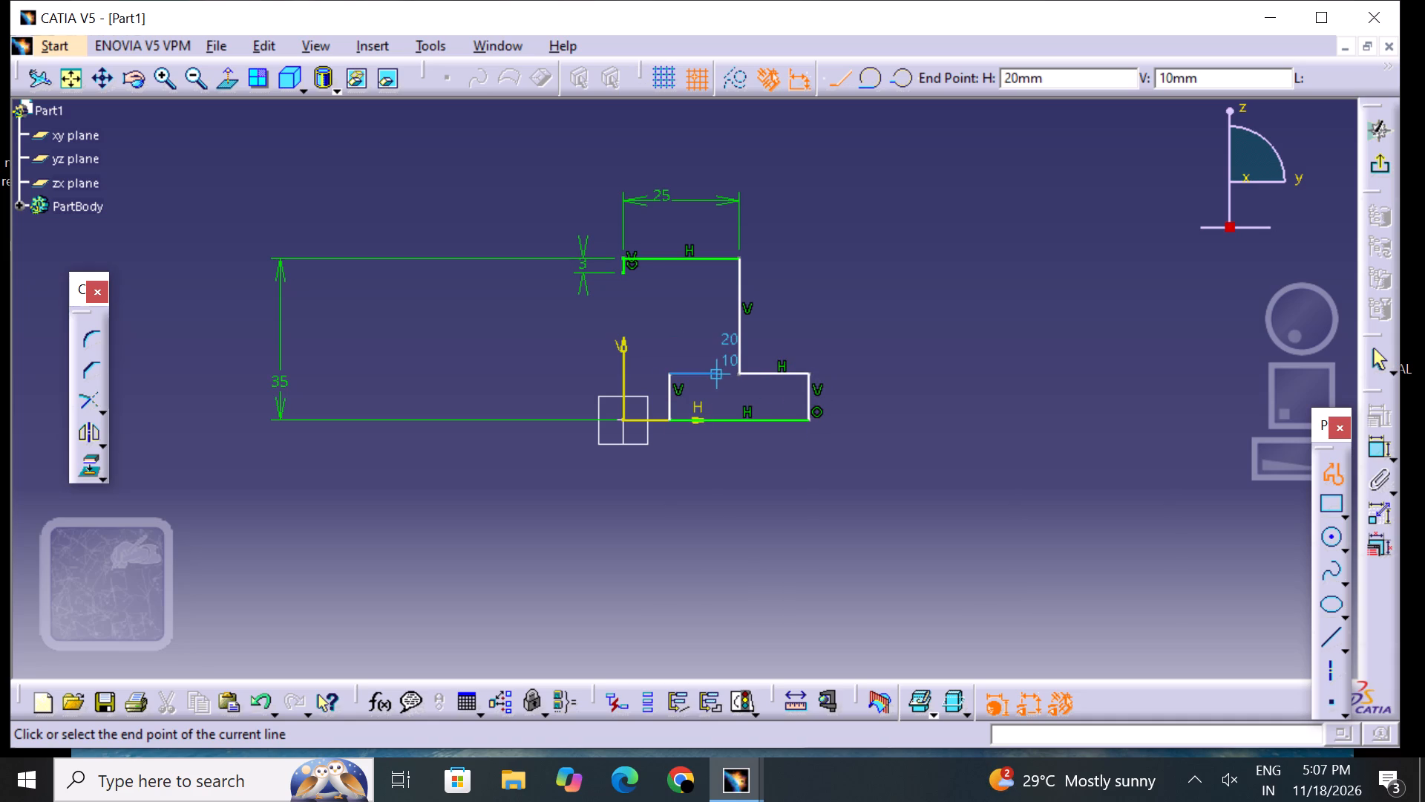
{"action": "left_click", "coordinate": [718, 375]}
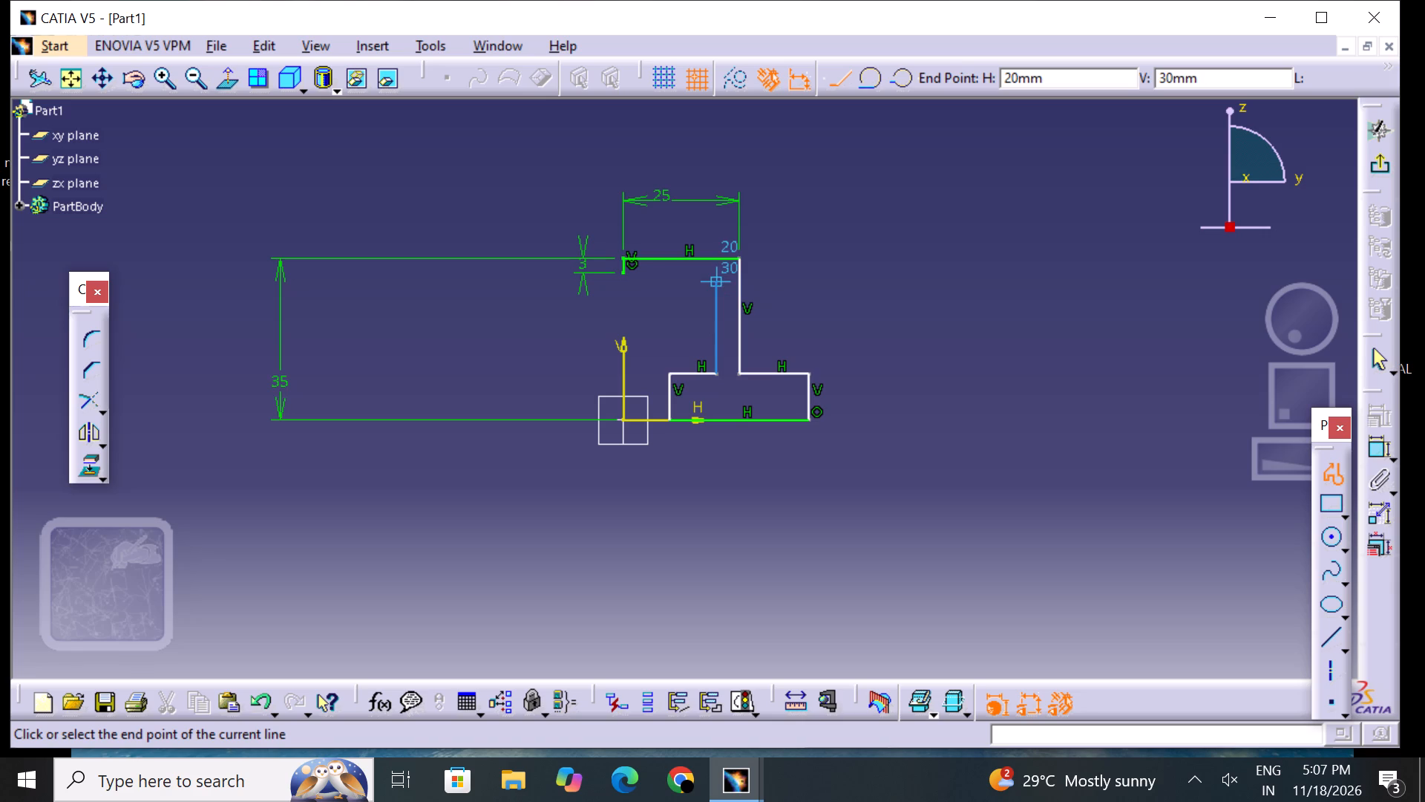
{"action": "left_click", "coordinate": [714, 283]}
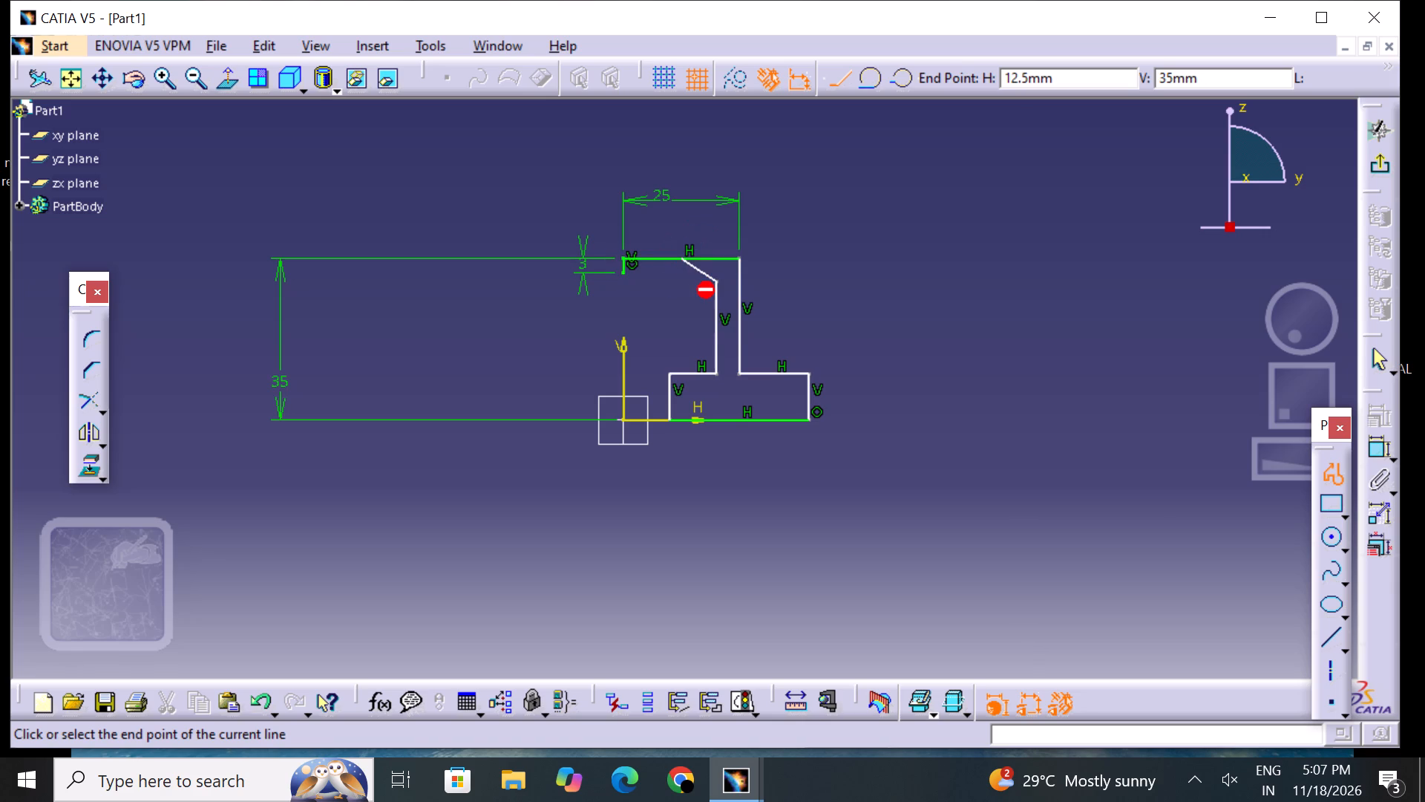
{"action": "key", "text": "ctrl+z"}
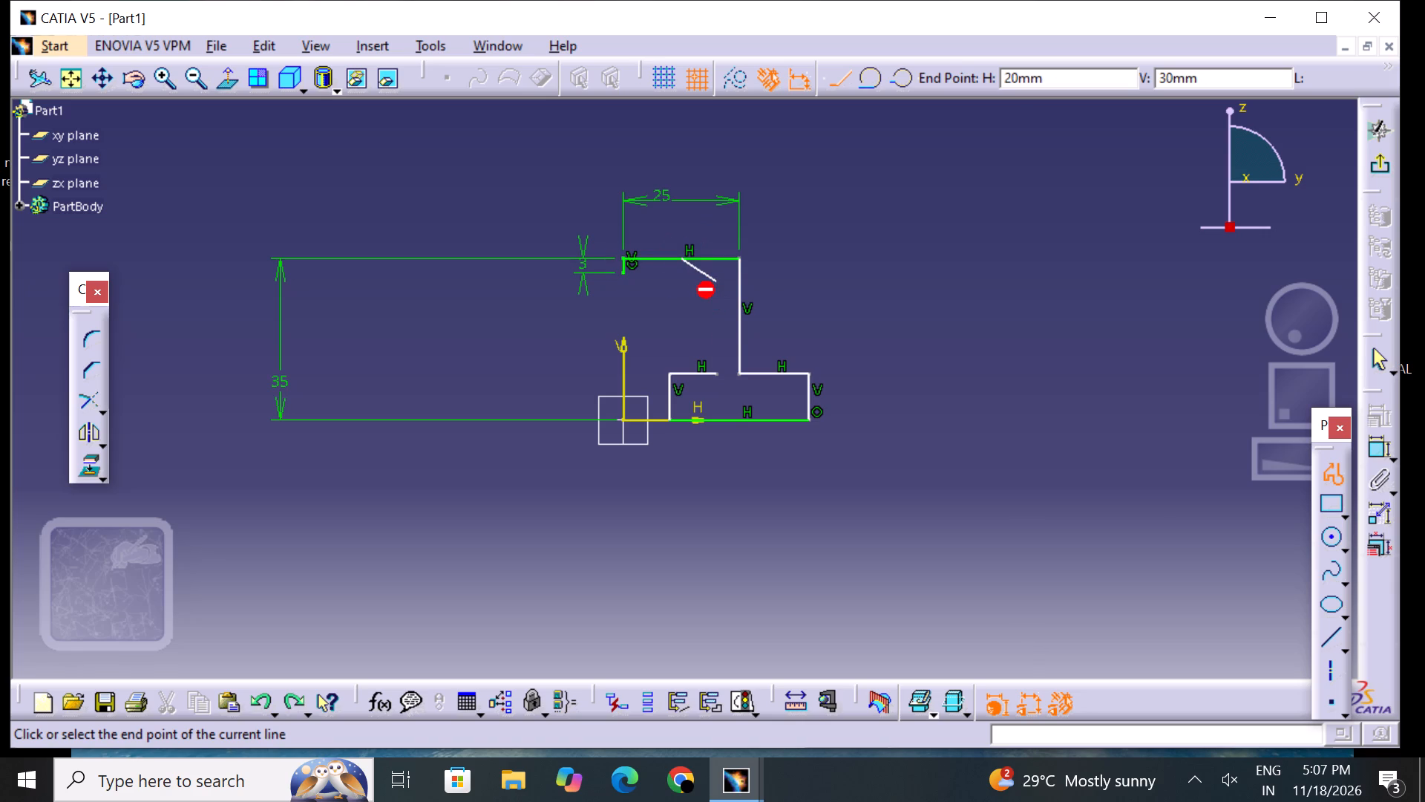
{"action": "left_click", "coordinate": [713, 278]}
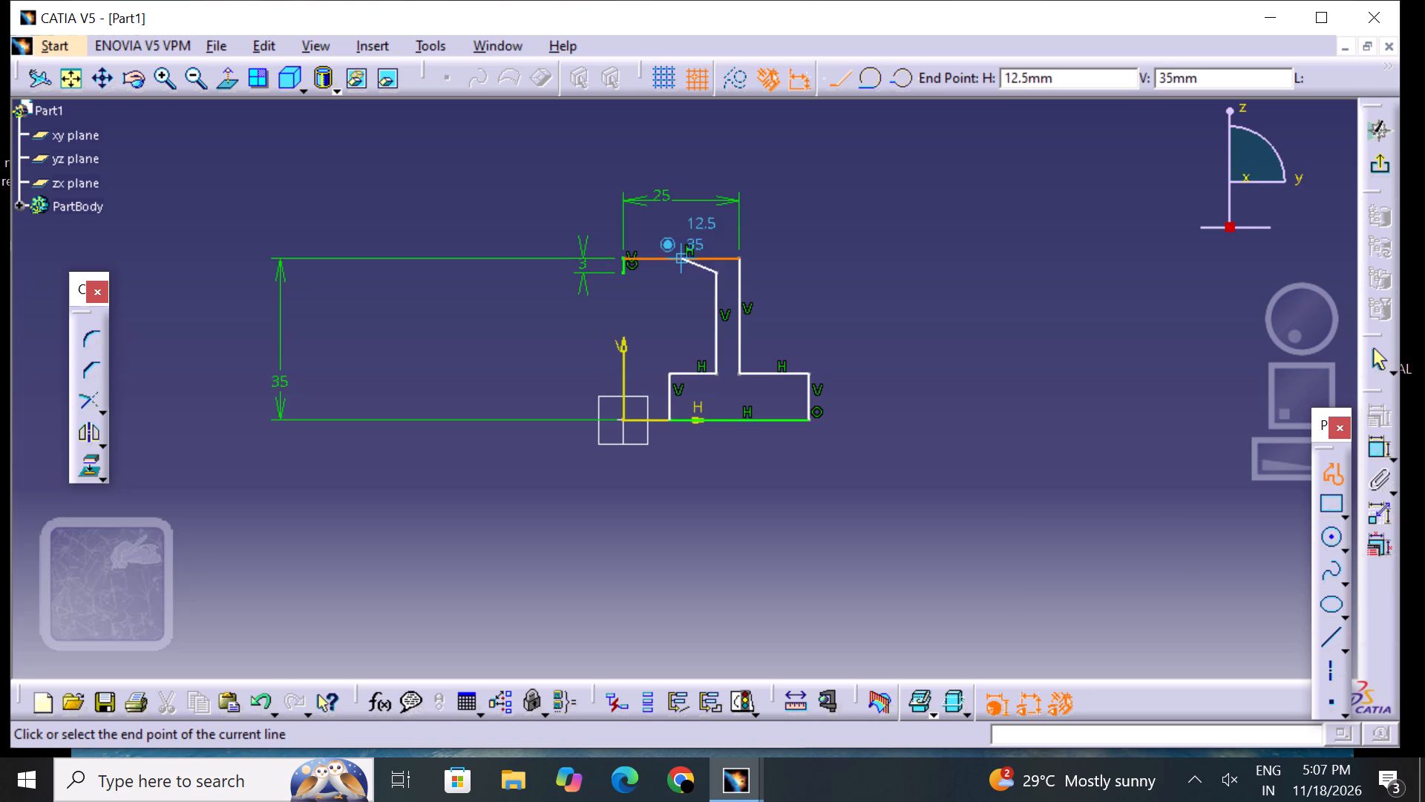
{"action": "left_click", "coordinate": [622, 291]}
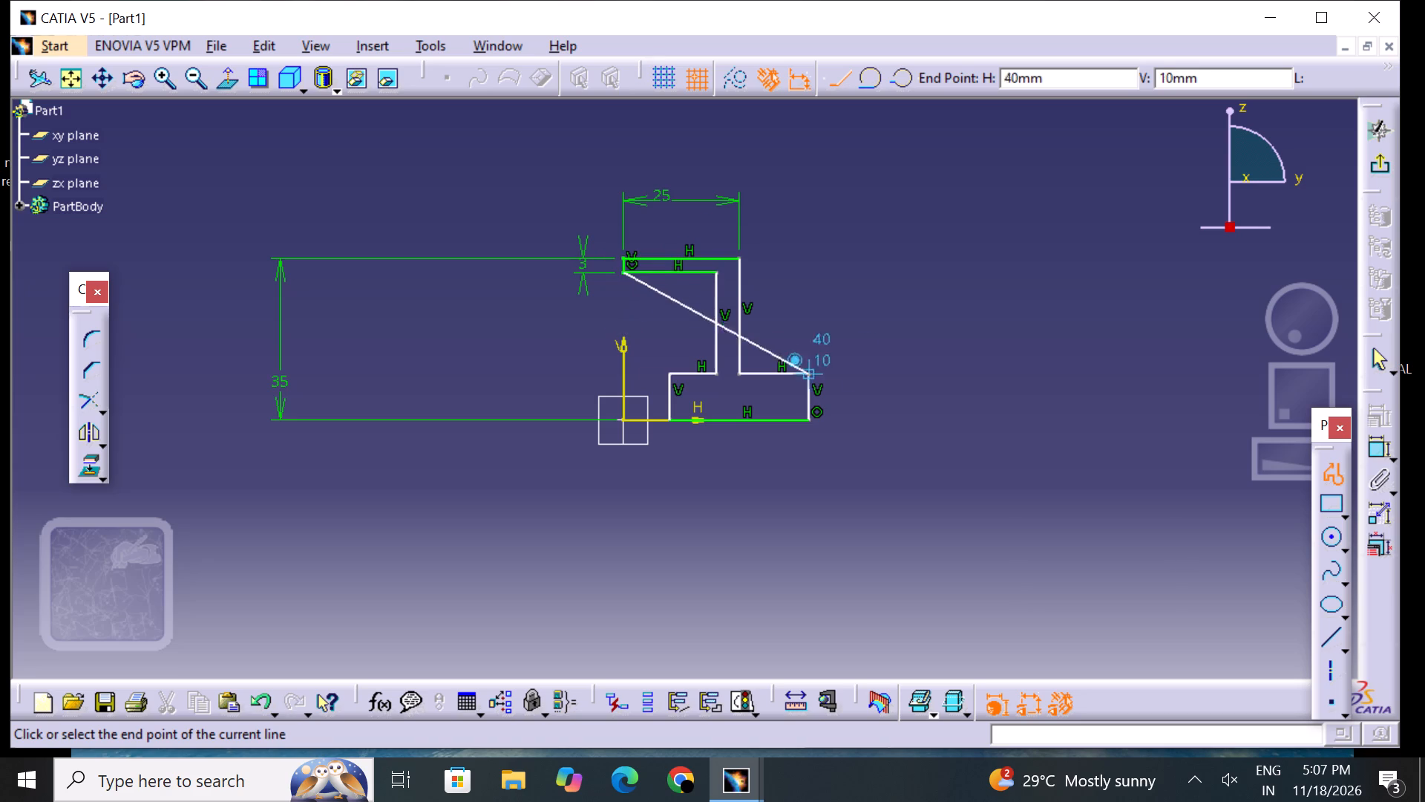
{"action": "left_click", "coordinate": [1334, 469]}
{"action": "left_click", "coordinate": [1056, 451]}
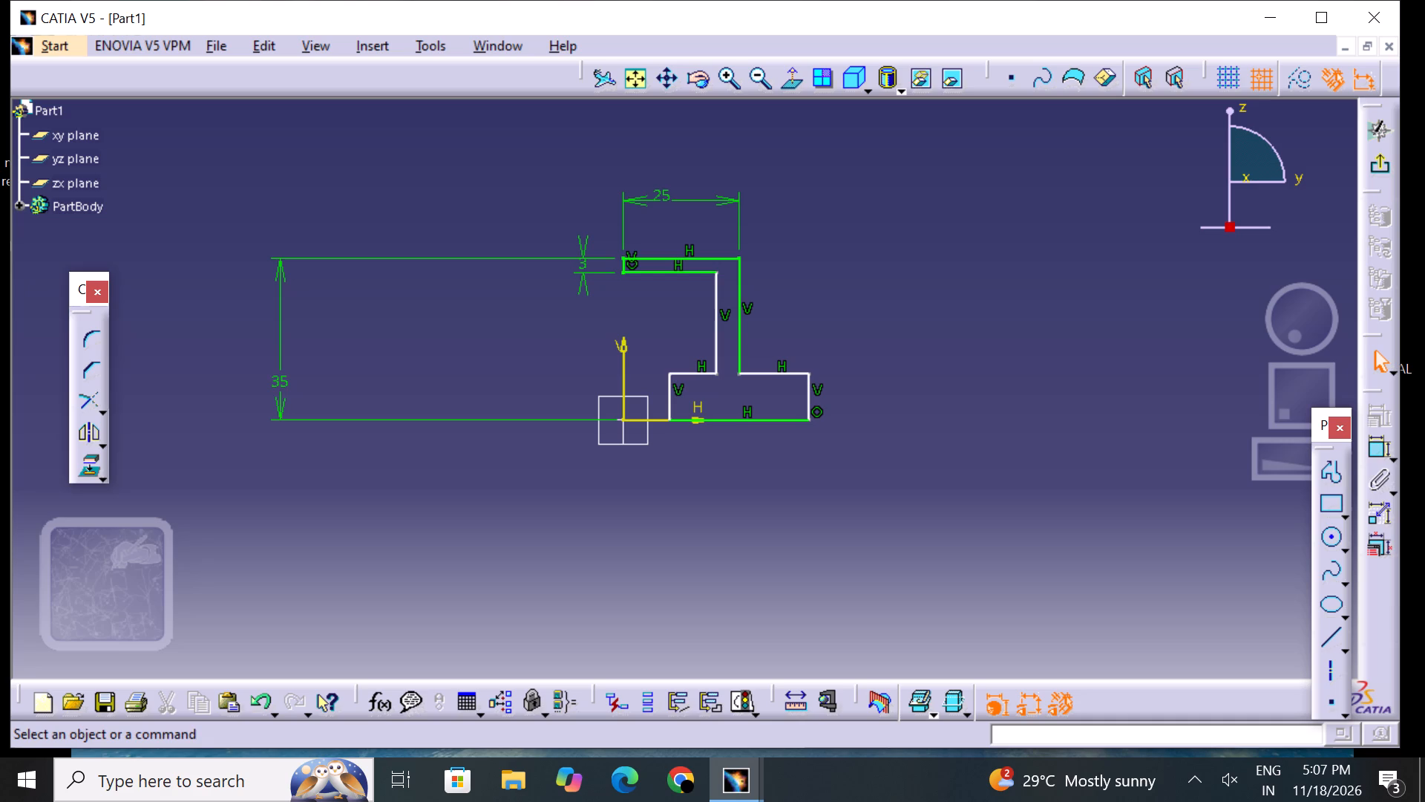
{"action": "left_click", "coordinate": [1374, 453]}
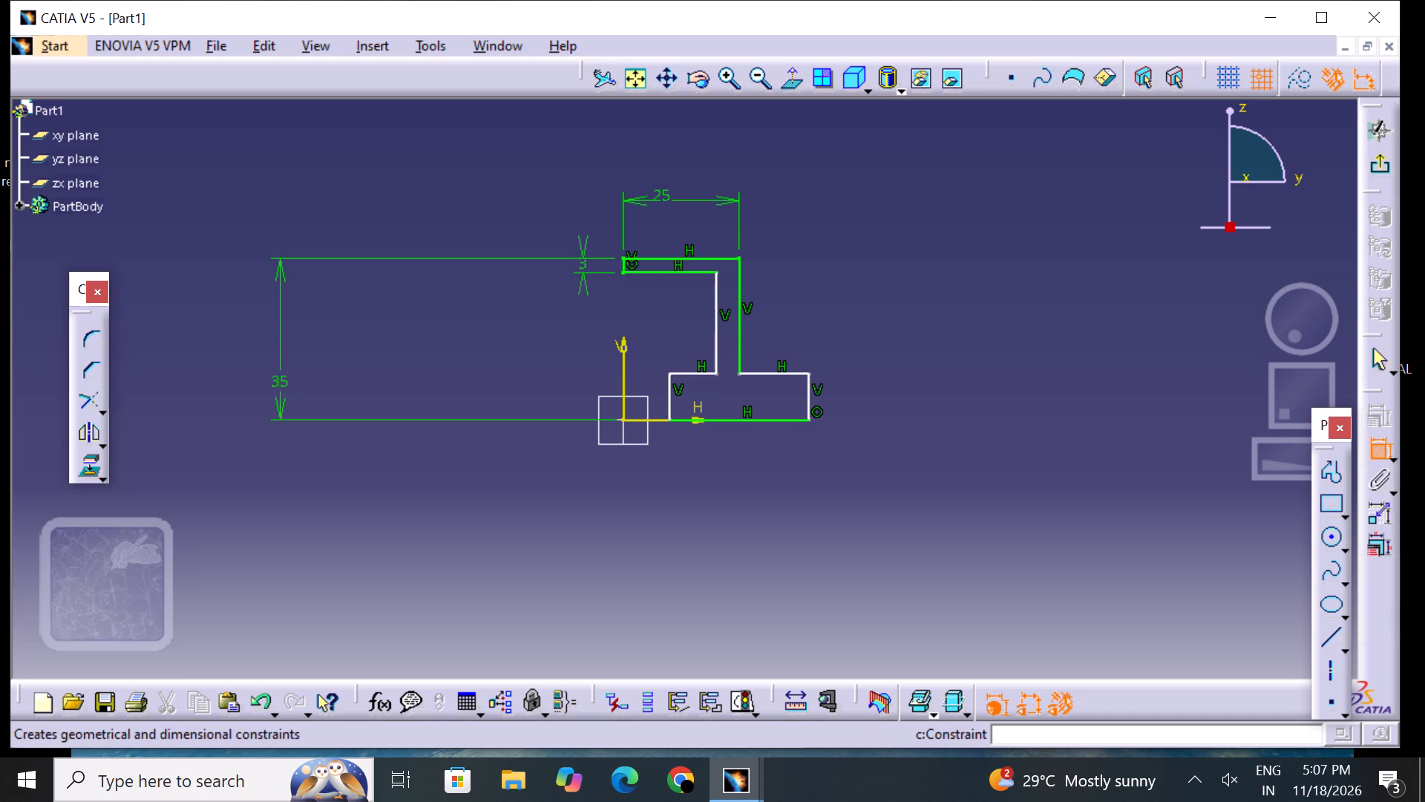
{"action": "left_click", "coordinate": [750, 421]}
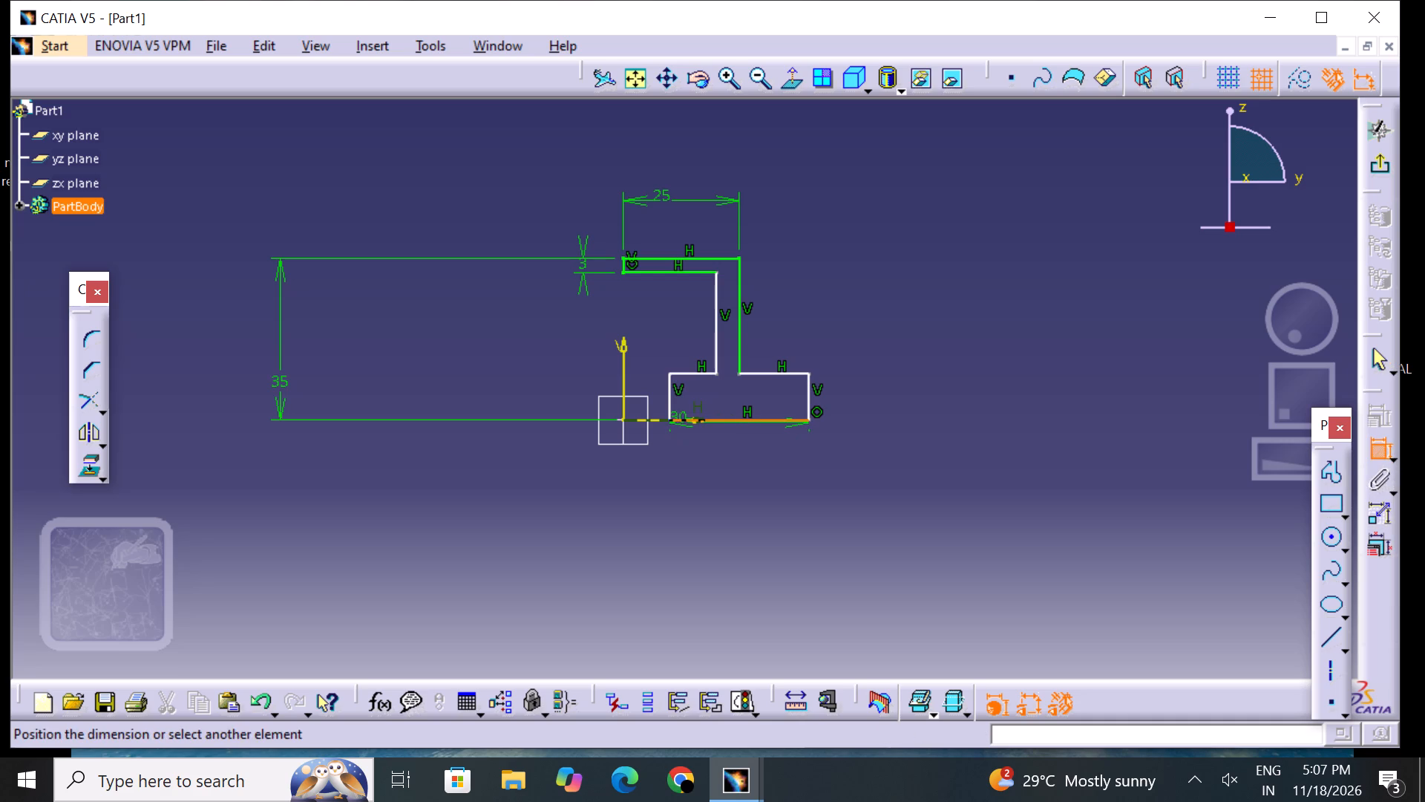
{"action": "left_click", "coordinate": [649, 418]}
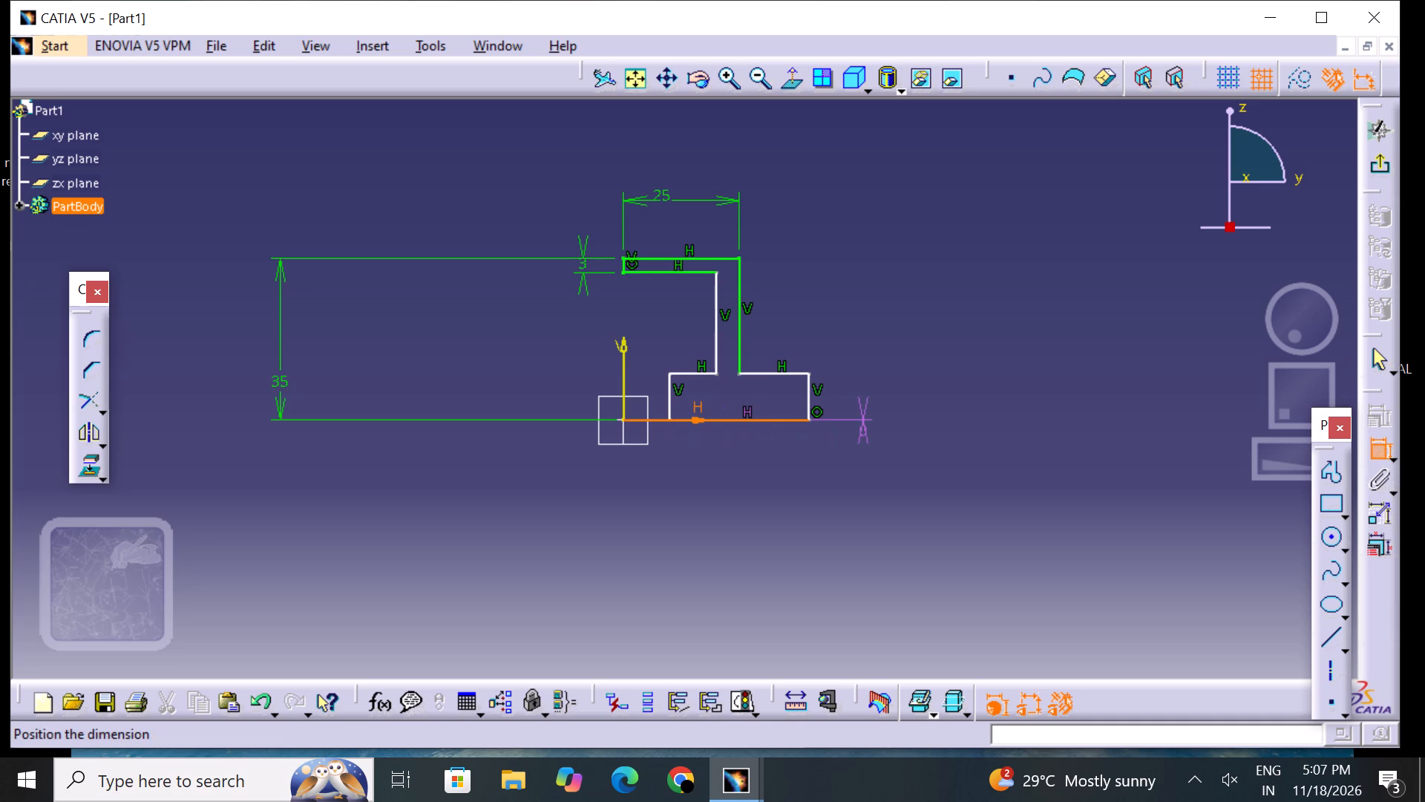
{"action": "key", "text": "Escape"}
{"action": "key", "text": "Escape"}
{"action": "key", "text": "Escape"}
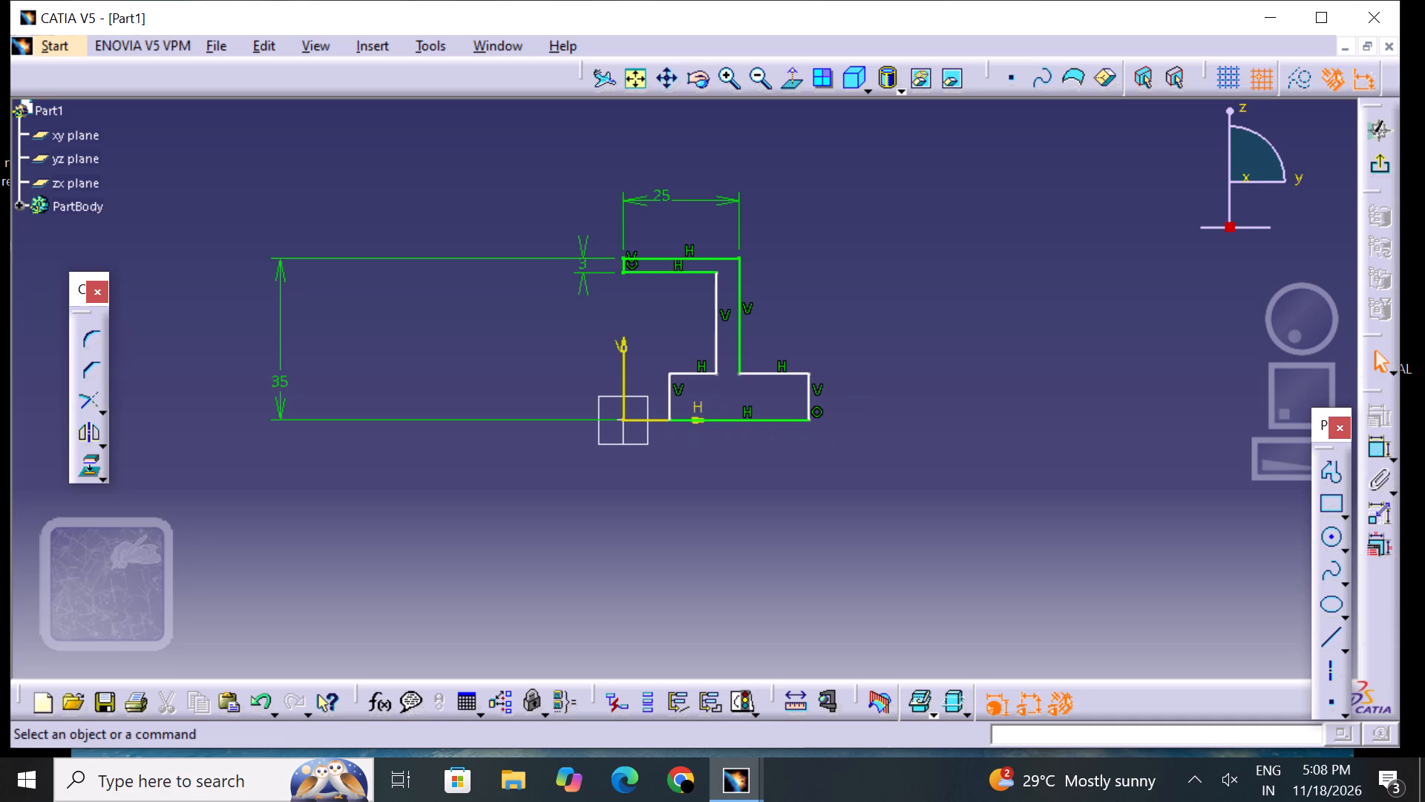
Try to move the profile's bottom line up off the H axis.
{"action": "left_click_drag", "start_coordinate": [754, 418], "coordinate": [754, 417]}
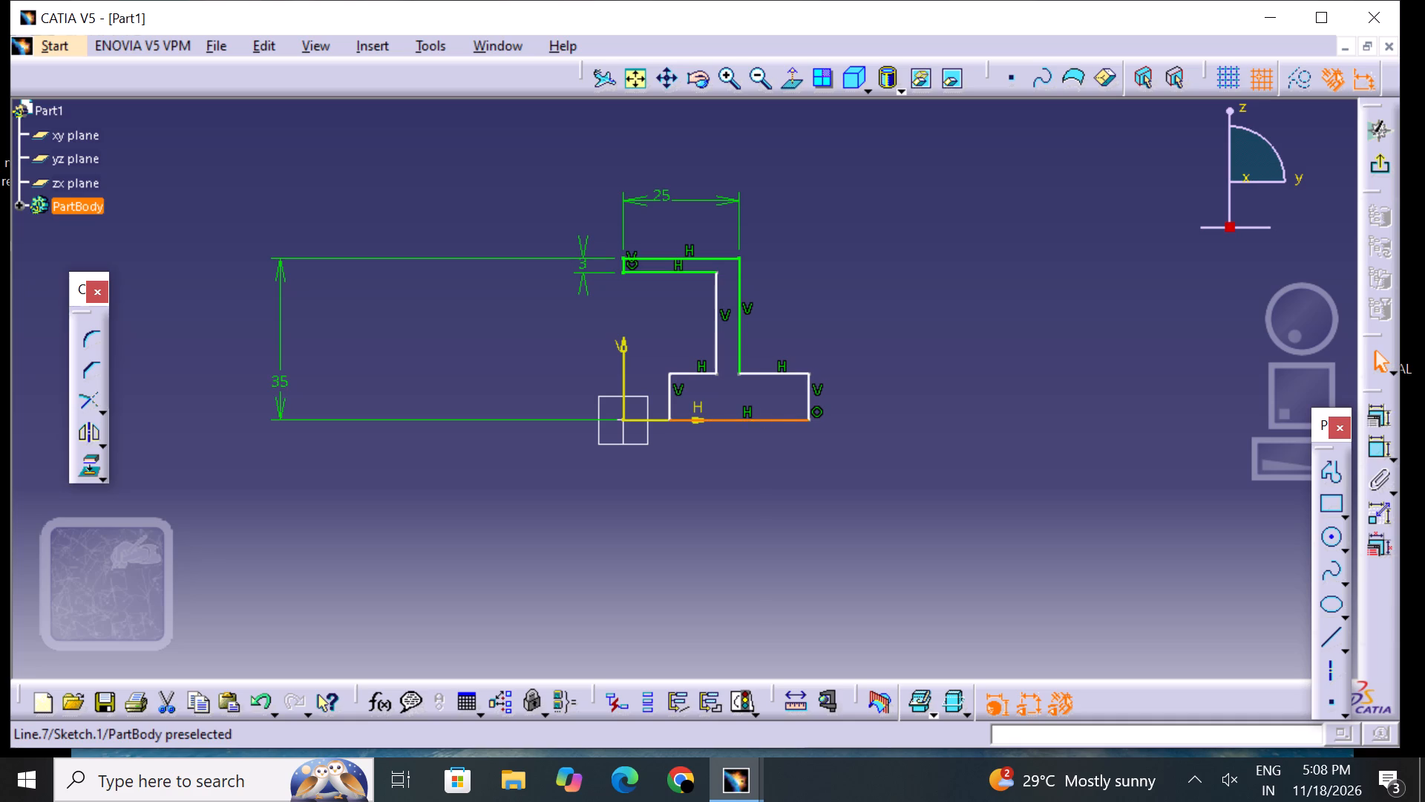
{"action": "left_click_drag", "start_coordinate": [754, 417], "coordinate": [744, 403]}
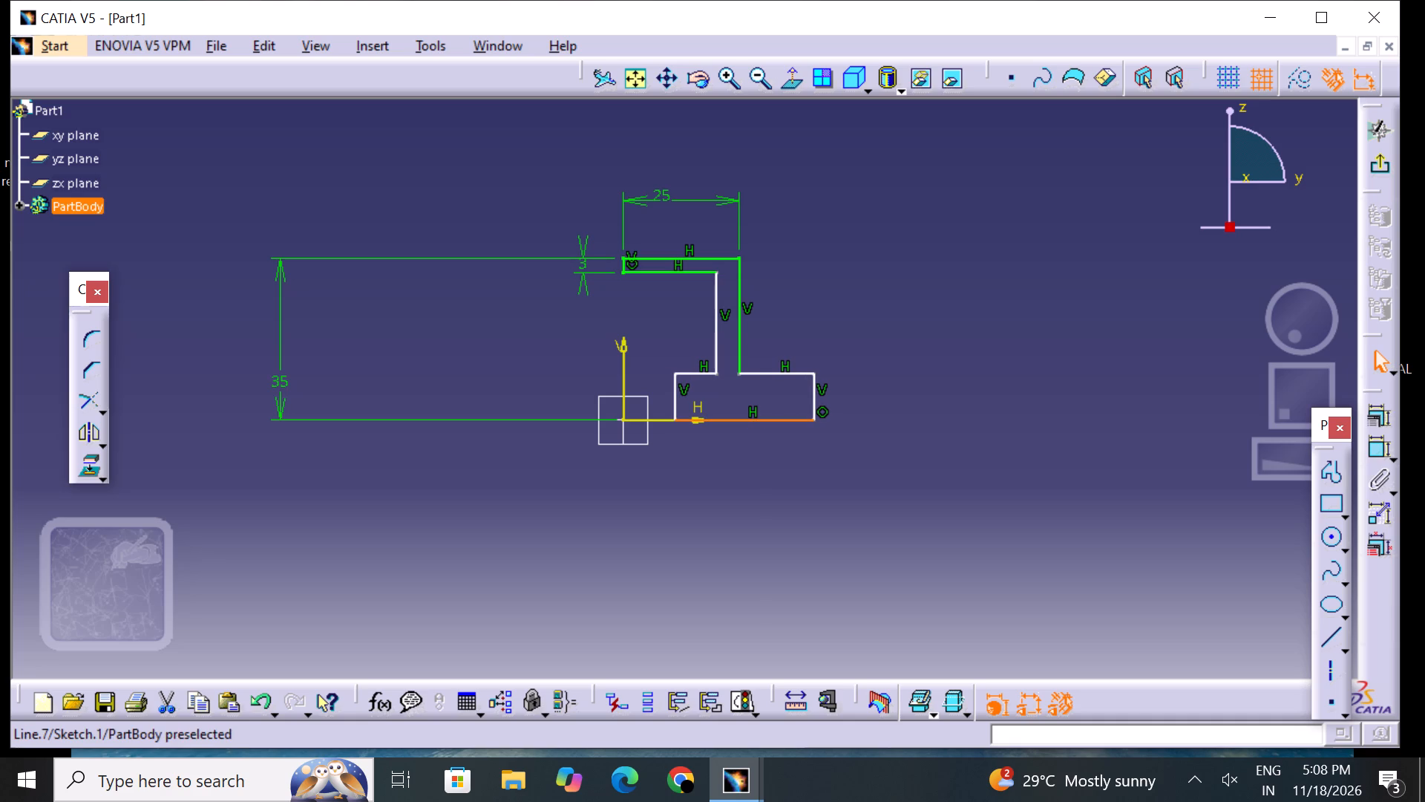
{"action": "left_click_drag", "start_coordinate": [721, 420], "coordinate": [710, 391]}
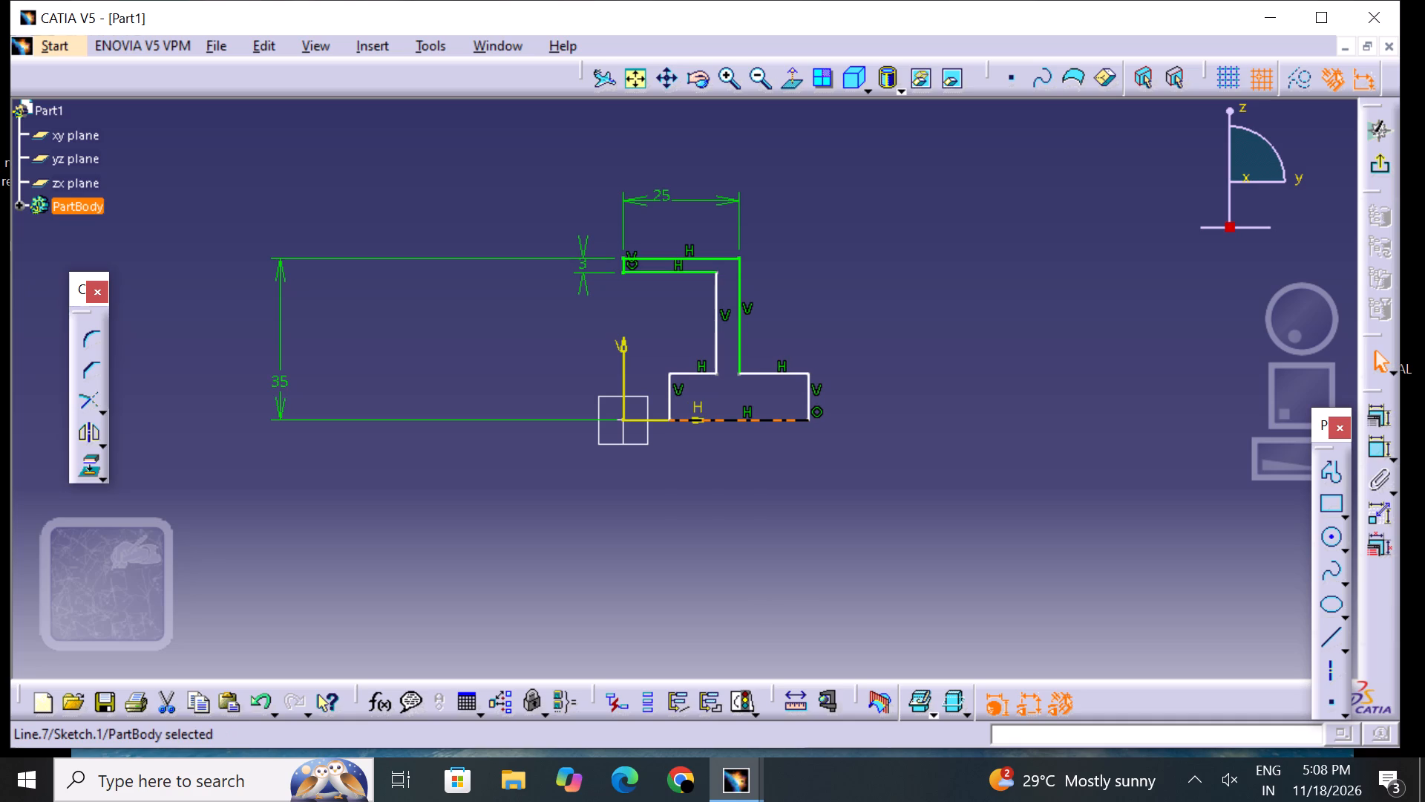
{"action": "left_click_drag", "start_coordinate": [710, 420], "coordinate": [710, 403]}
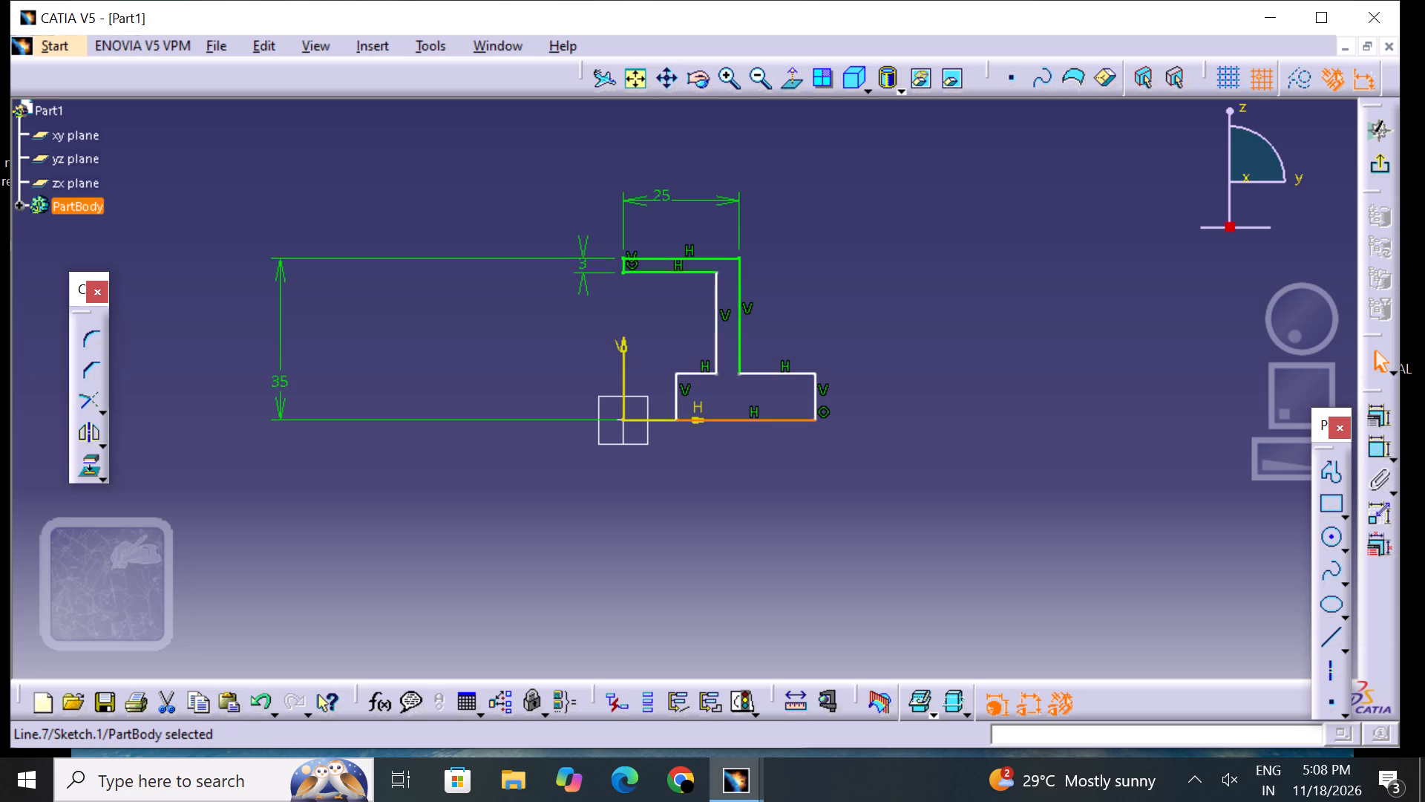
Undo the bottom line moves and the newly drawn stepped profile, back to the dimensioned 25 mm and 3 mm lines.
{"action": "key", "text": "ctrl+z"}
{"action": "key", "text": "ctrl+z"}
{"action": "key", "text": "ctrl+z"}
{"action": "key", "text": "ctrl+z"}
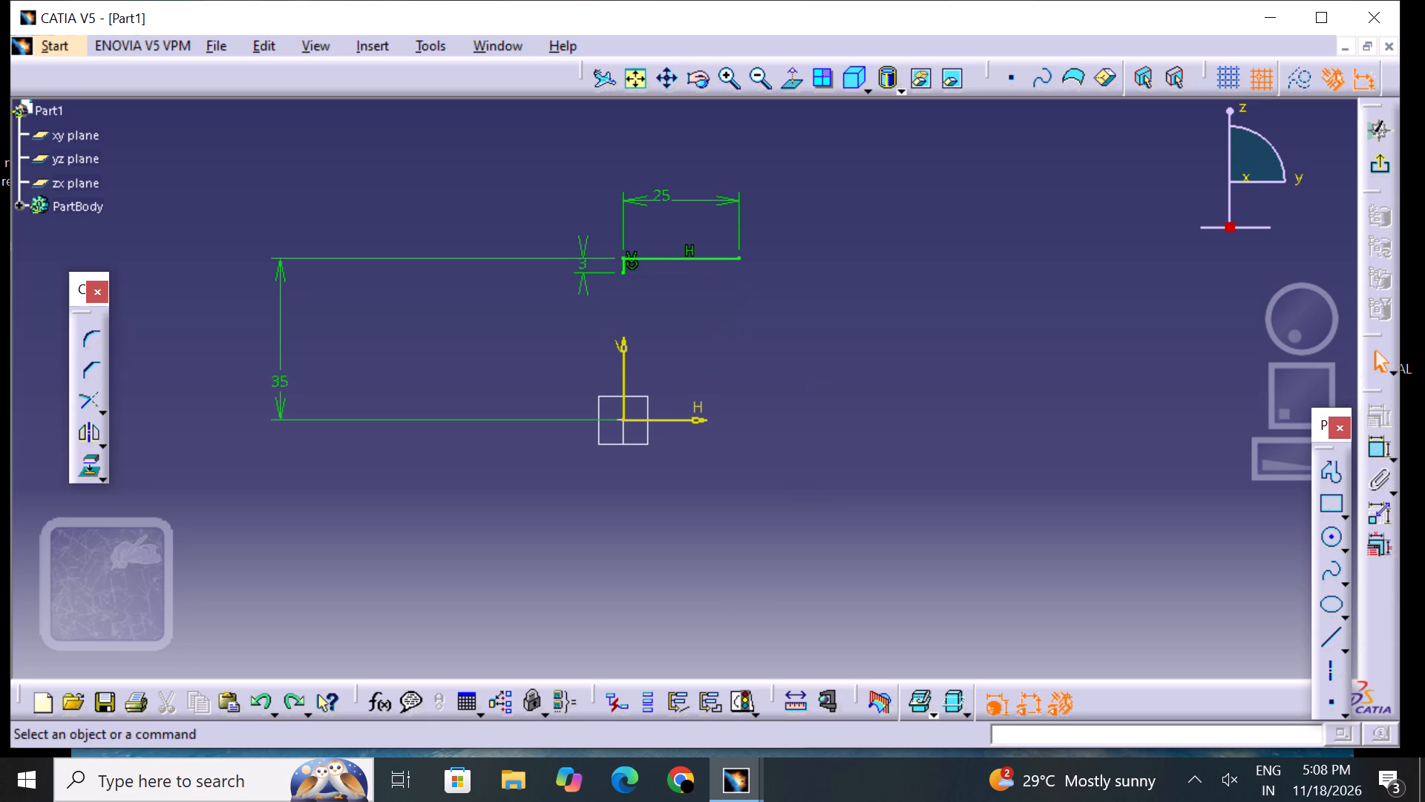
Draw the stepped profile from the 25 mm line's free end to the short vertical line, bottom edge about 10 mm above the H axis.
{"action": "left_click", "coordinate": [1335, 467]}
{"action": "left_click", "coordinate": [743, 260]}
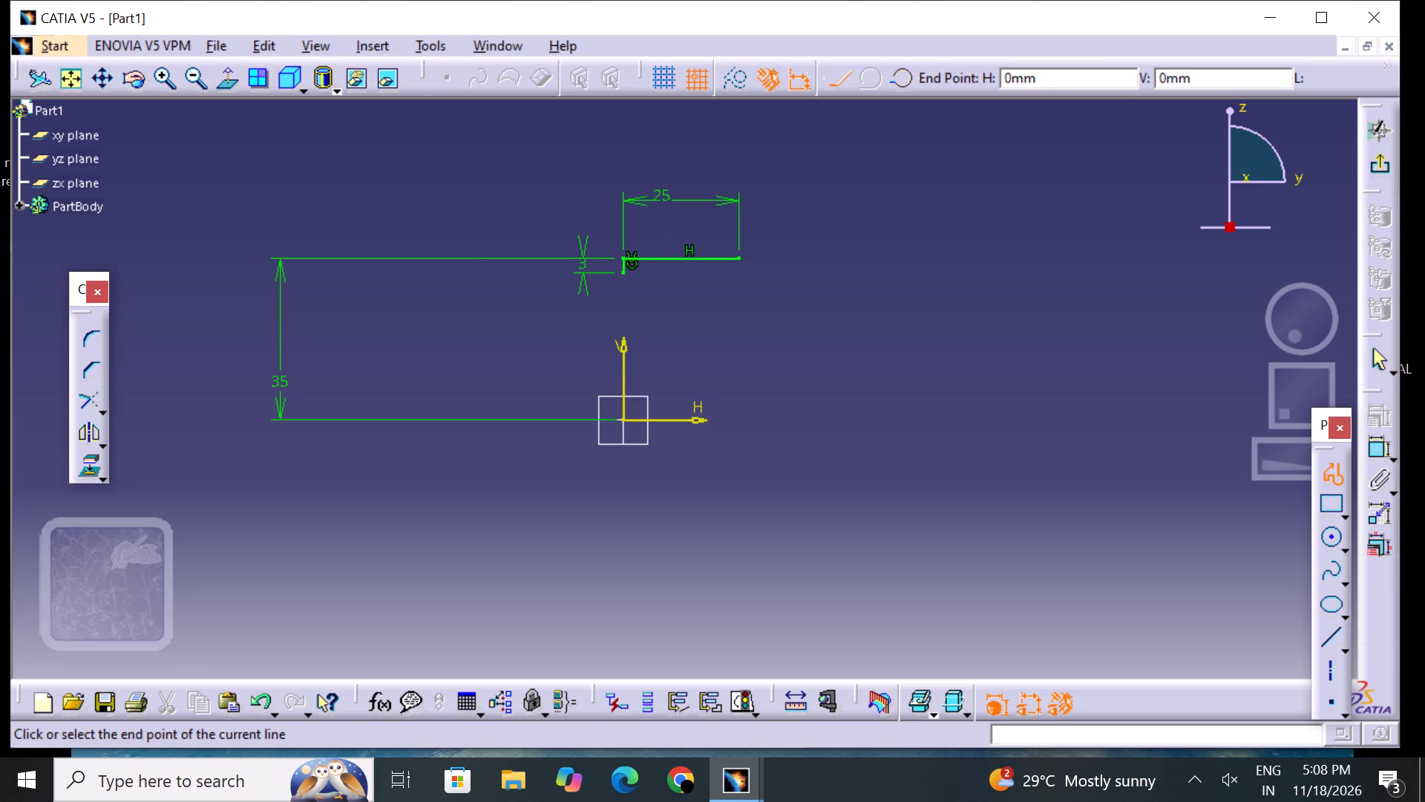
{"action": "left_click", "coordinate": [747, 338]}
{"action": "left_click", "coordinate": [802, 348]}
{"action": "left_click", "coordinate": [799, 380]}
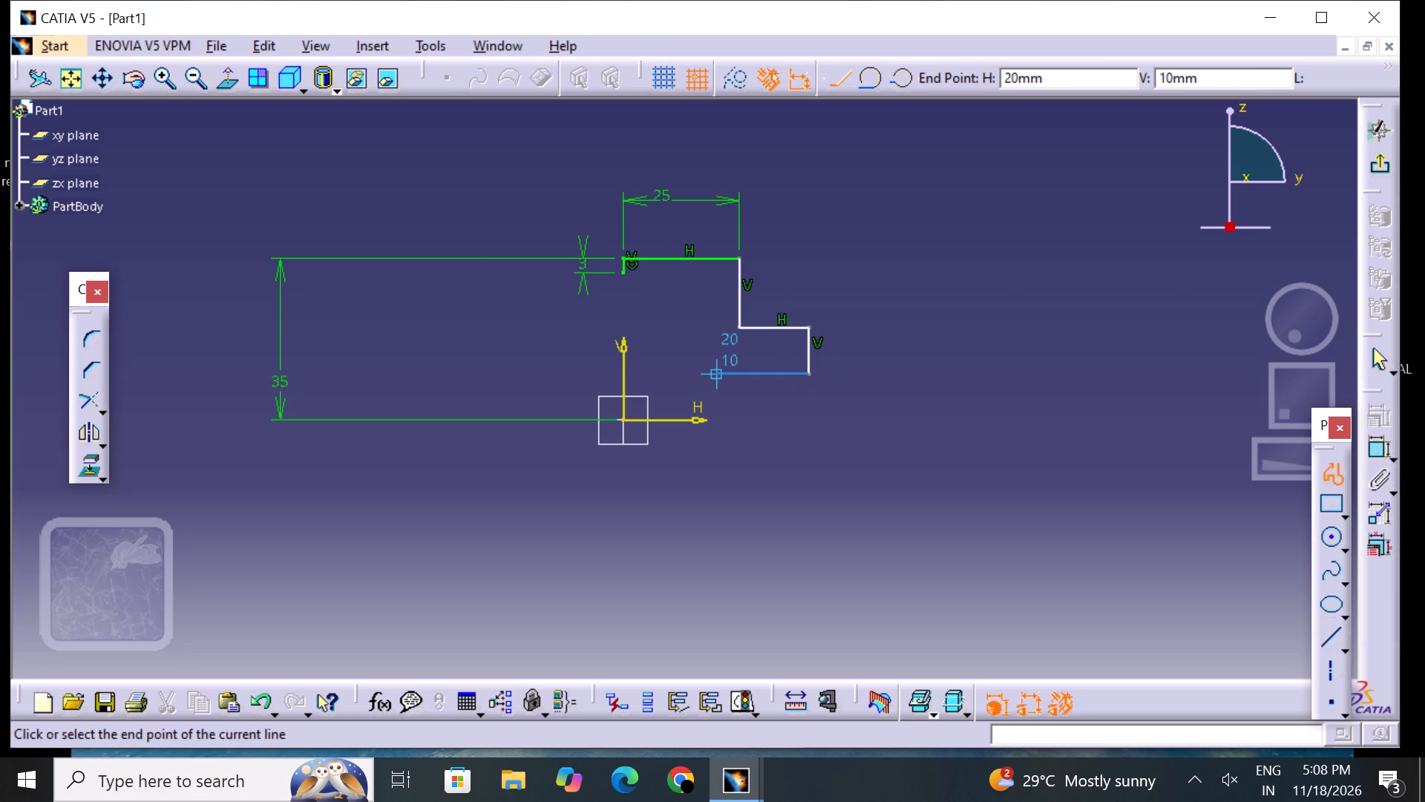
{"action": "left_click", "coordinate": [687, 374]}
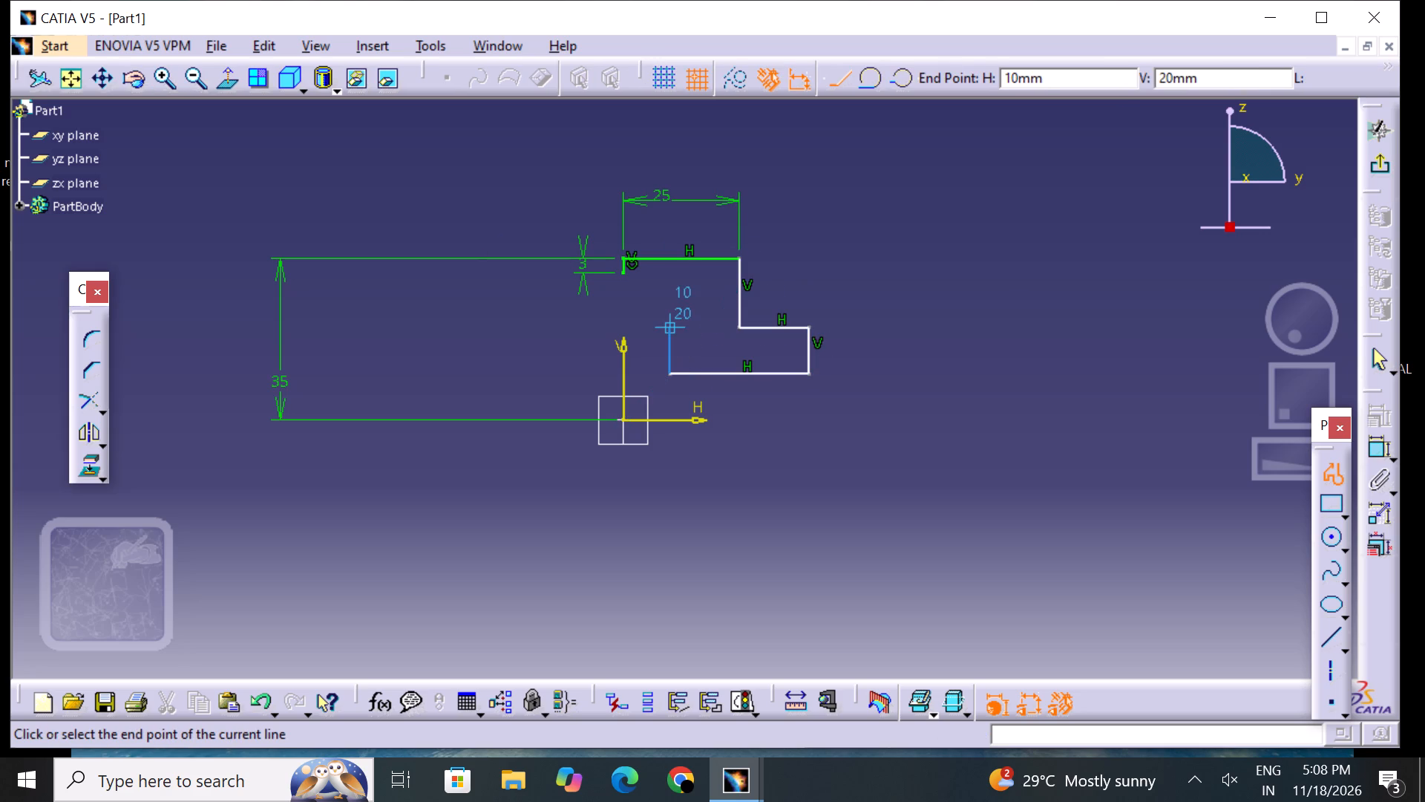
{"action": "left_click", "coordinate": [669, 325]}
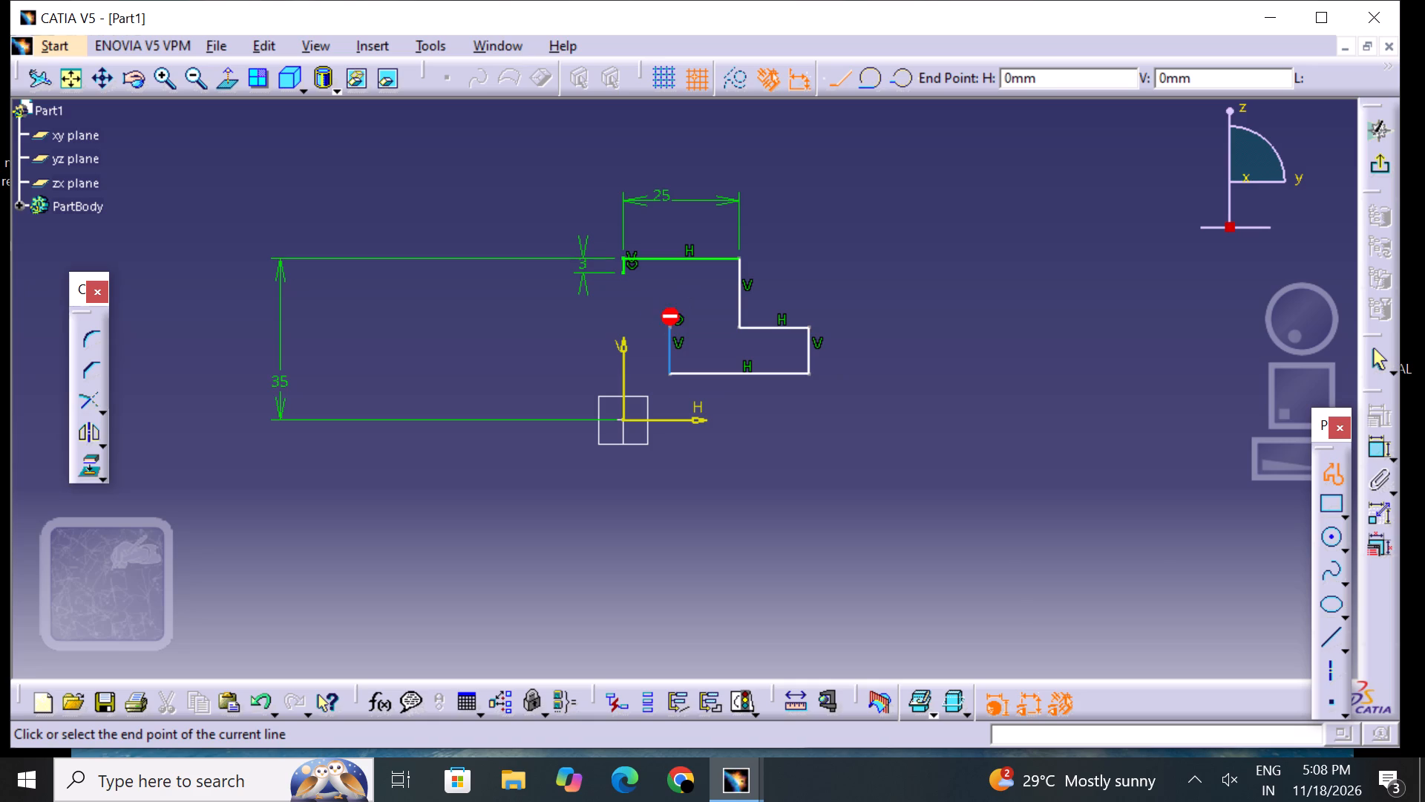
{"action": "left_click", "coordinate": [710, 325]}
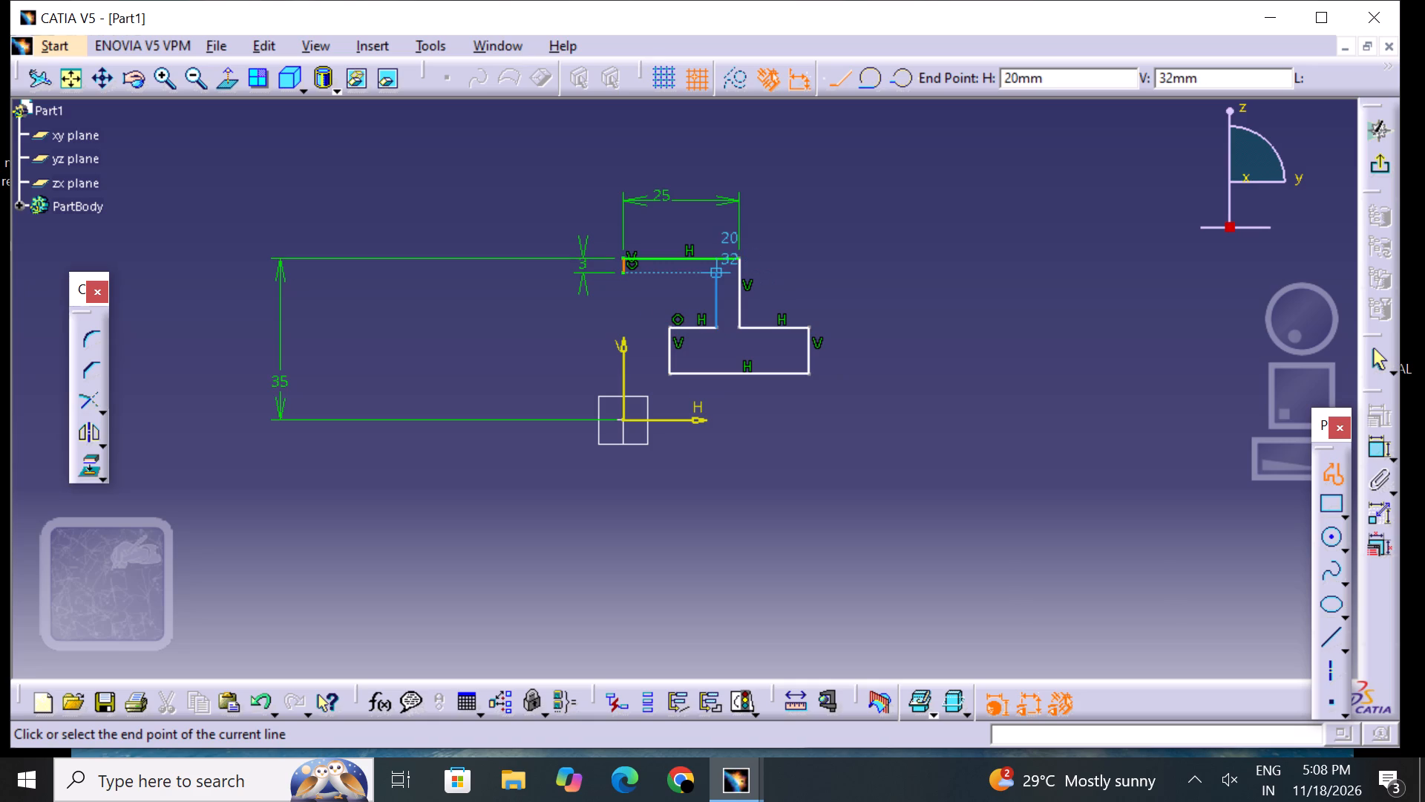
{"action": "left_click", "coordinate": [712, 277]}
{"action": "left_click", "coordinate": [631, 284]}
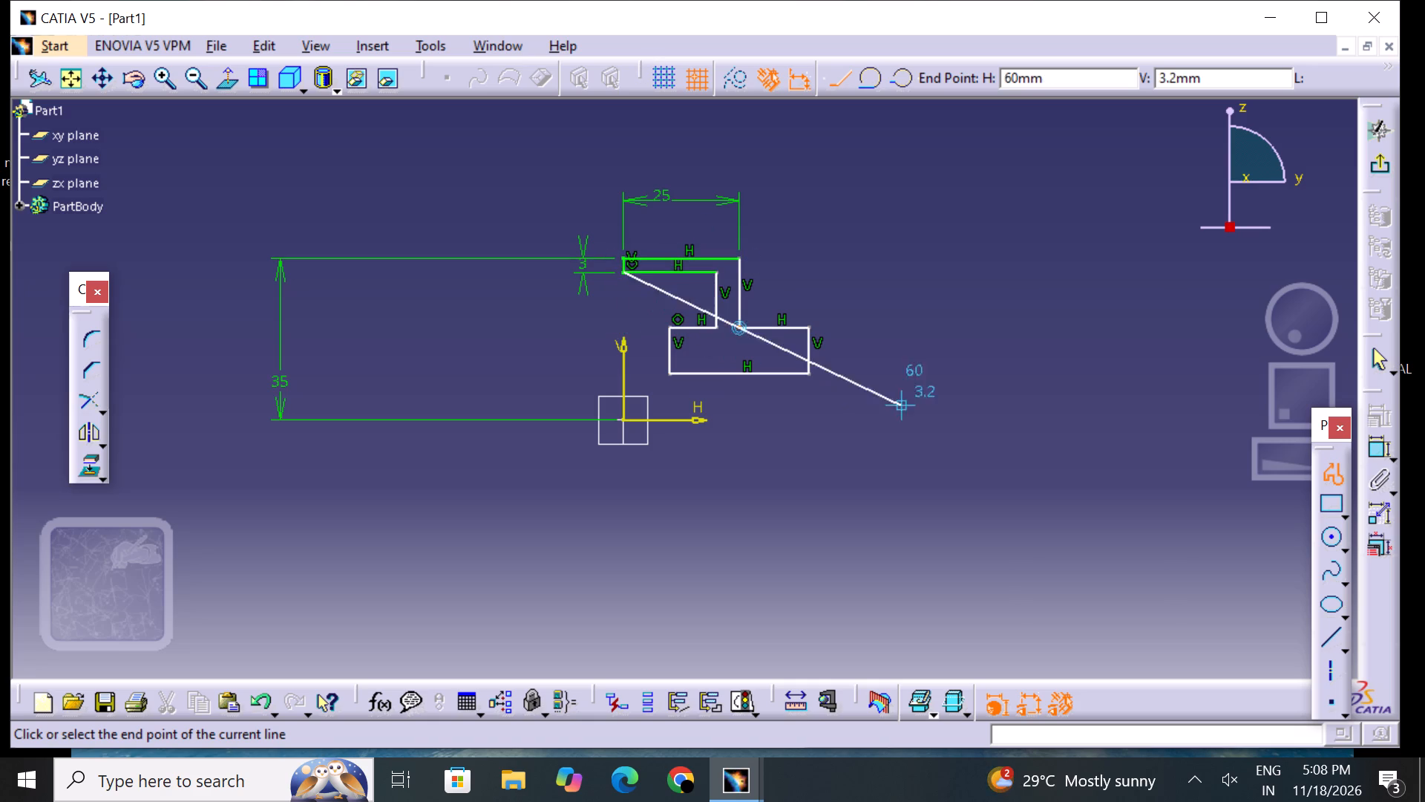
{"action": "left_click", "coordinate": [1334, 468]}
{"action": "left_click", "coordinate": [1137, 477]}
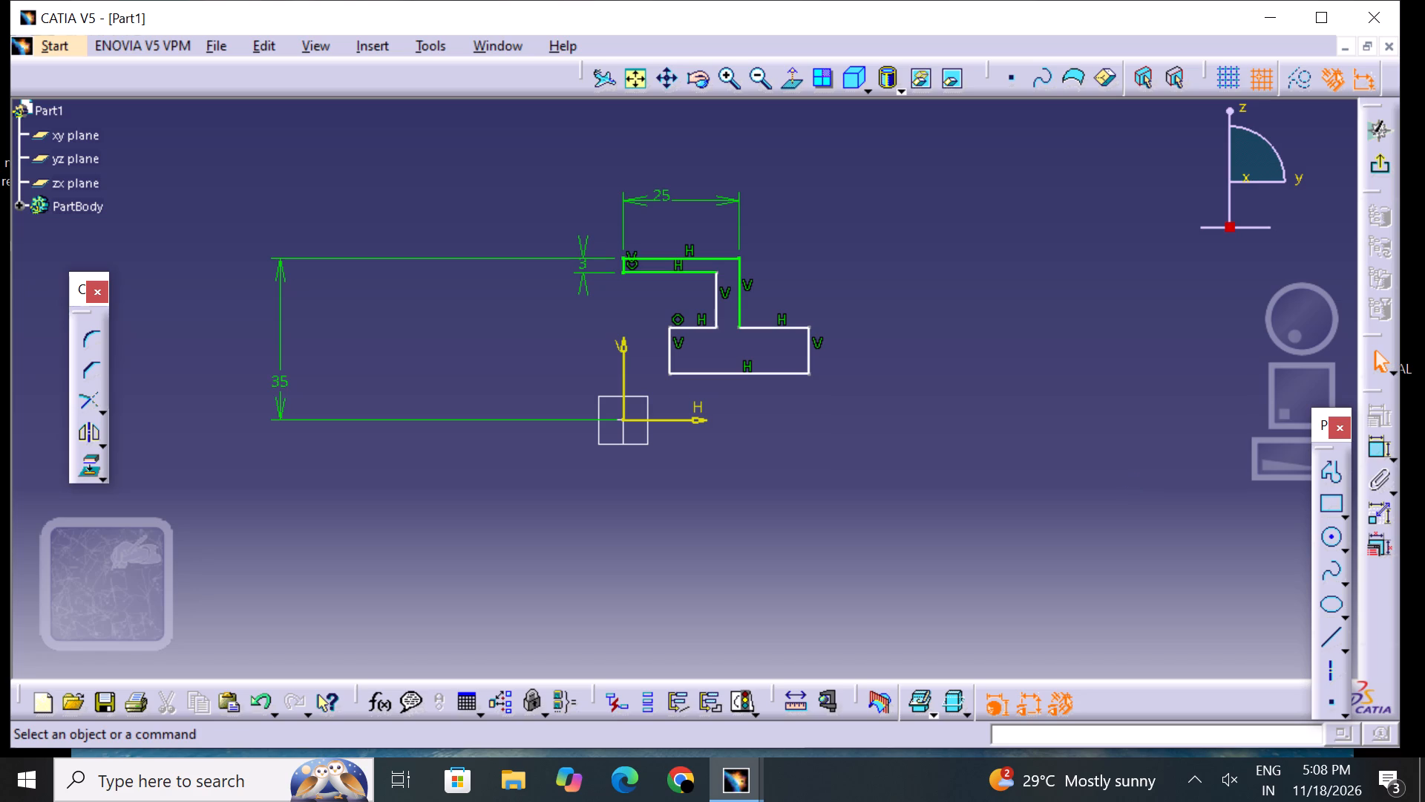
Constrain the distance between the profile's bottom edge and the H axis to 7.5 mm.
{"action": "left_click", "coordinate": [1373, 446]}
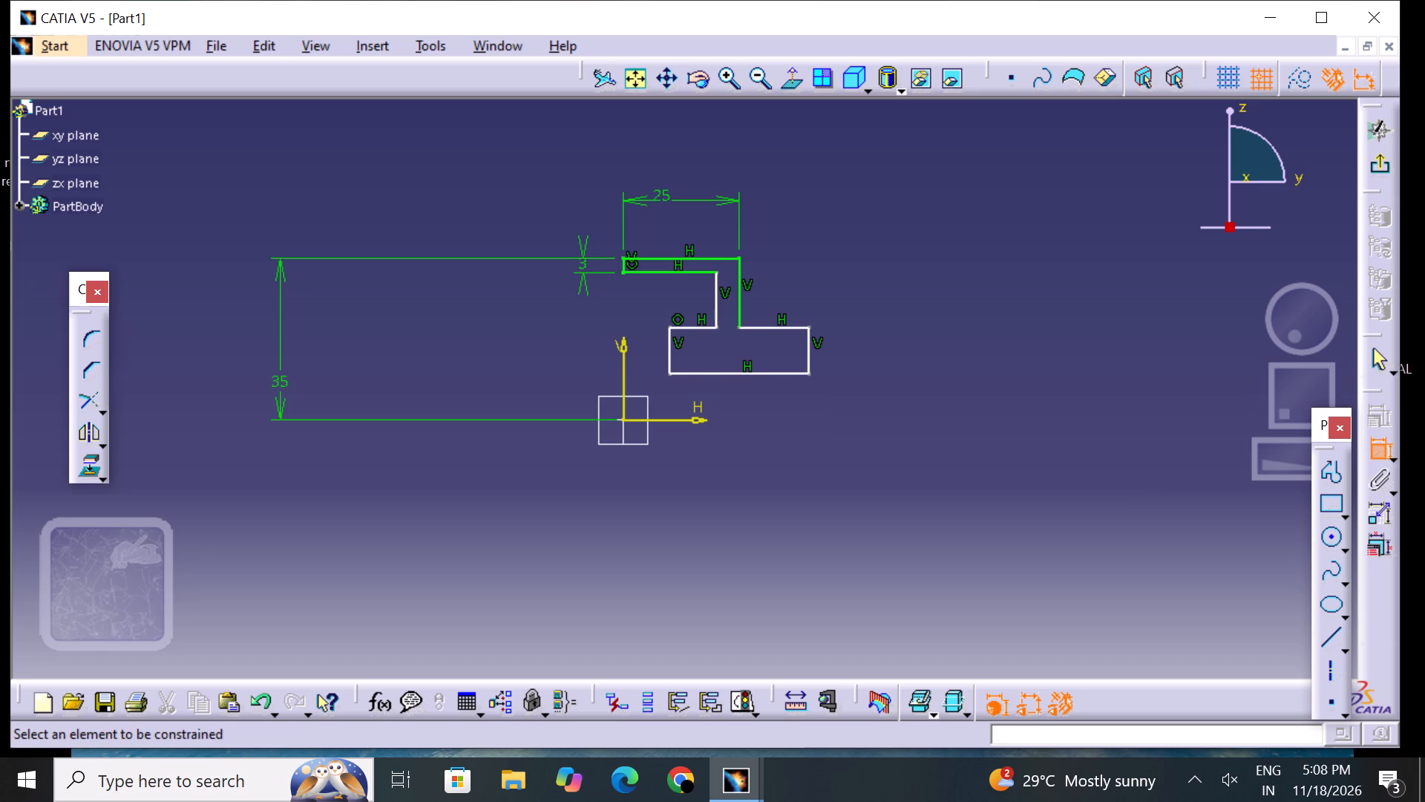
{"action": "left_click", "coordinate": [690, 373]}
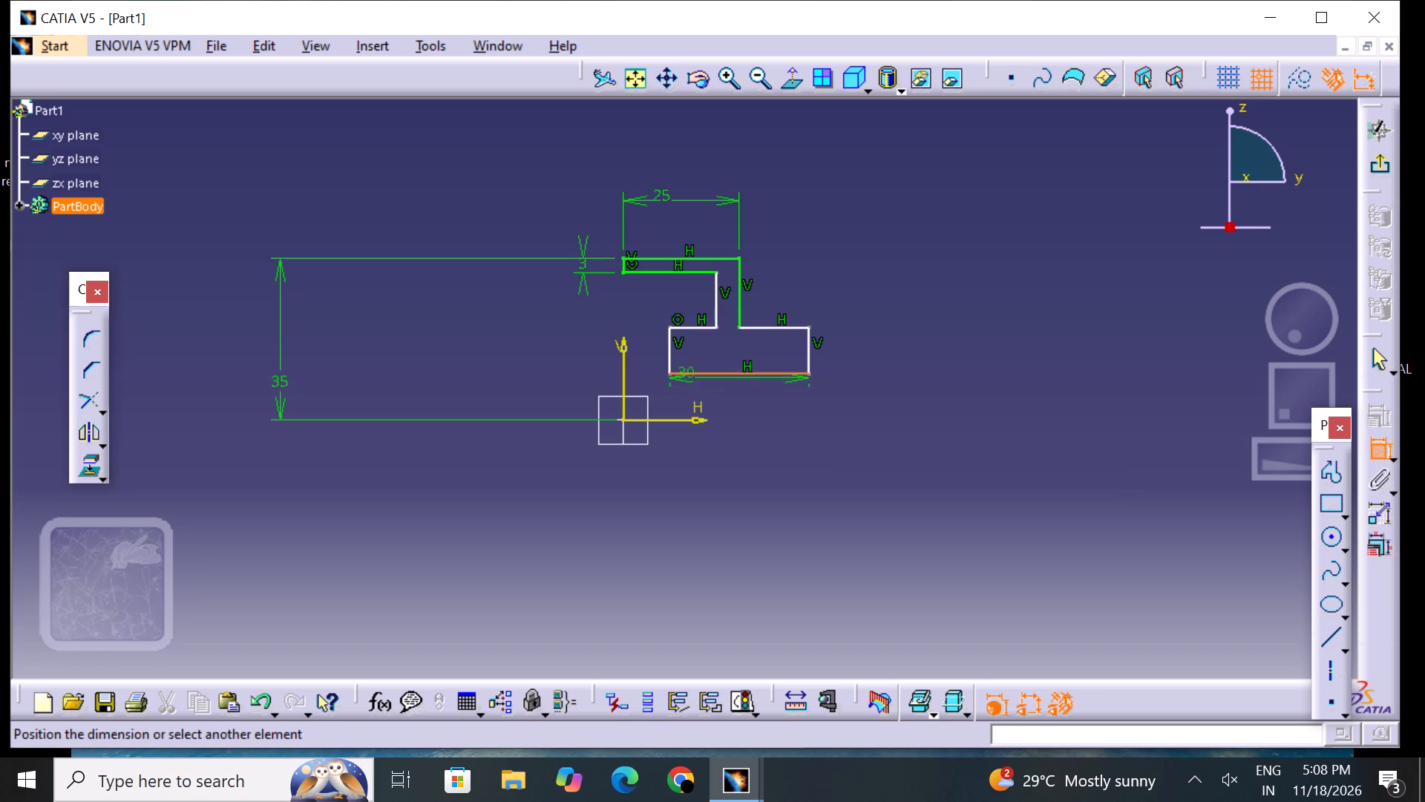
{"action": "left_click", "coordinate": [658, 418]}
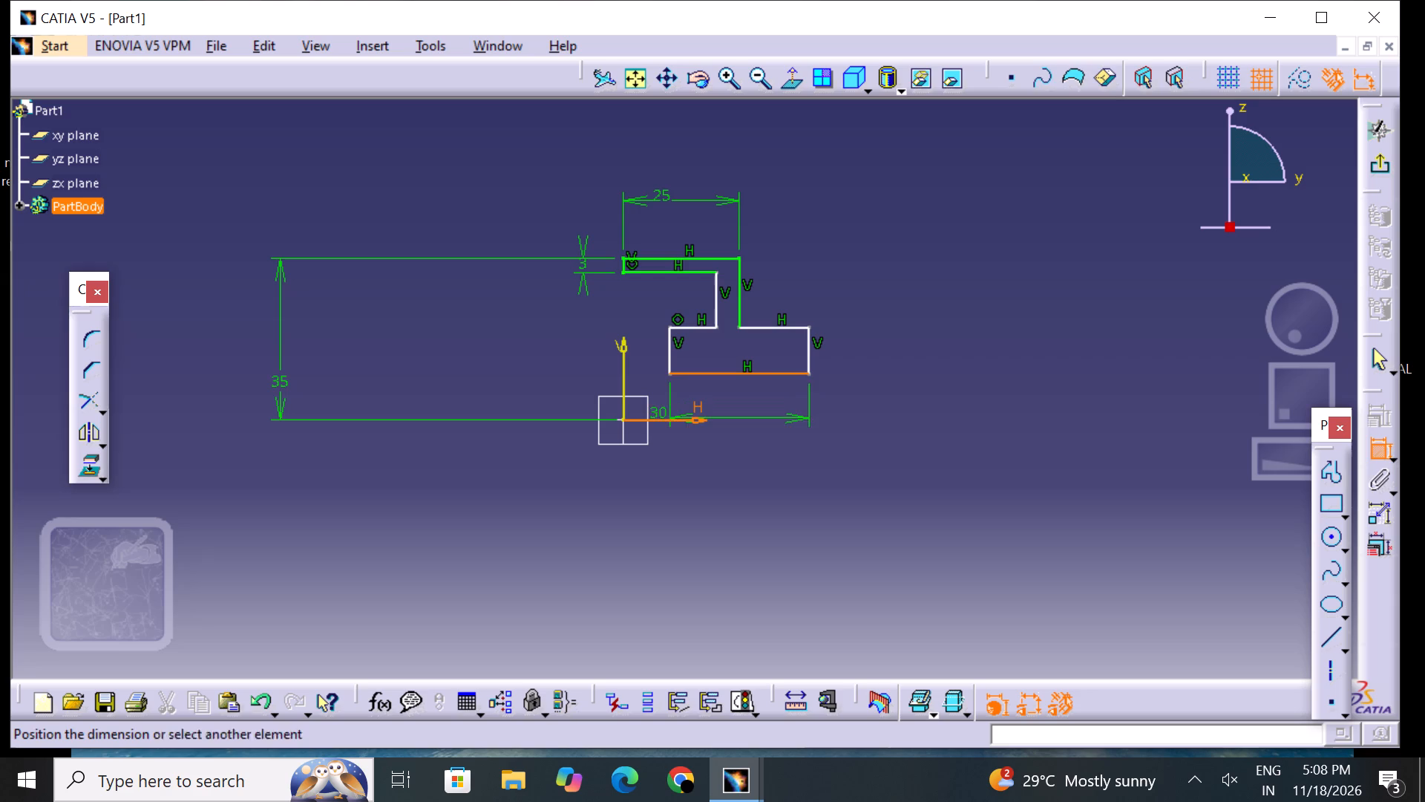
{"action": "left_click", "coordinate": [775, 405]}
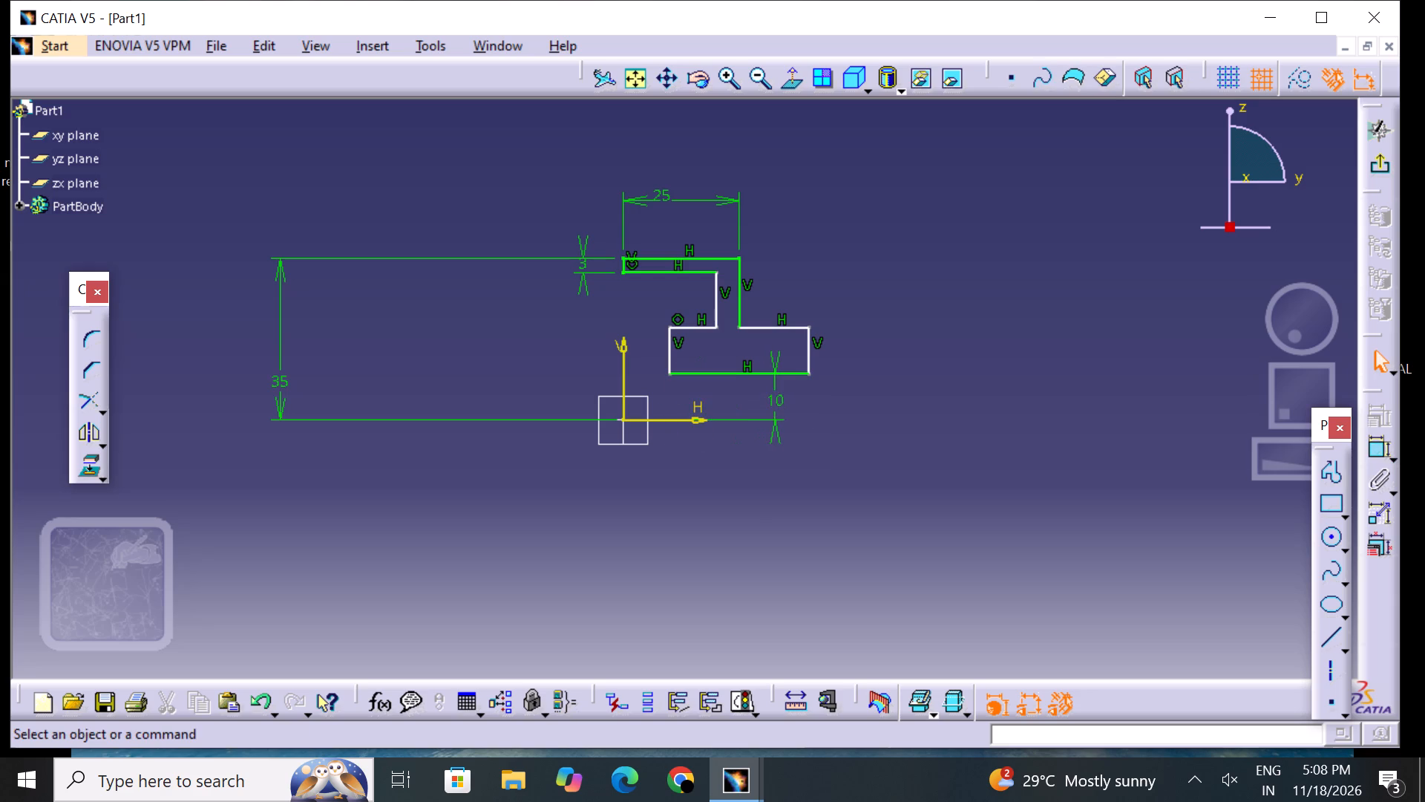
{"action": "double_click", "coordinate": [775, 403]}
{"action": "key", "text": "BackSpace"}
{"action": "type", "text": "7.5"}
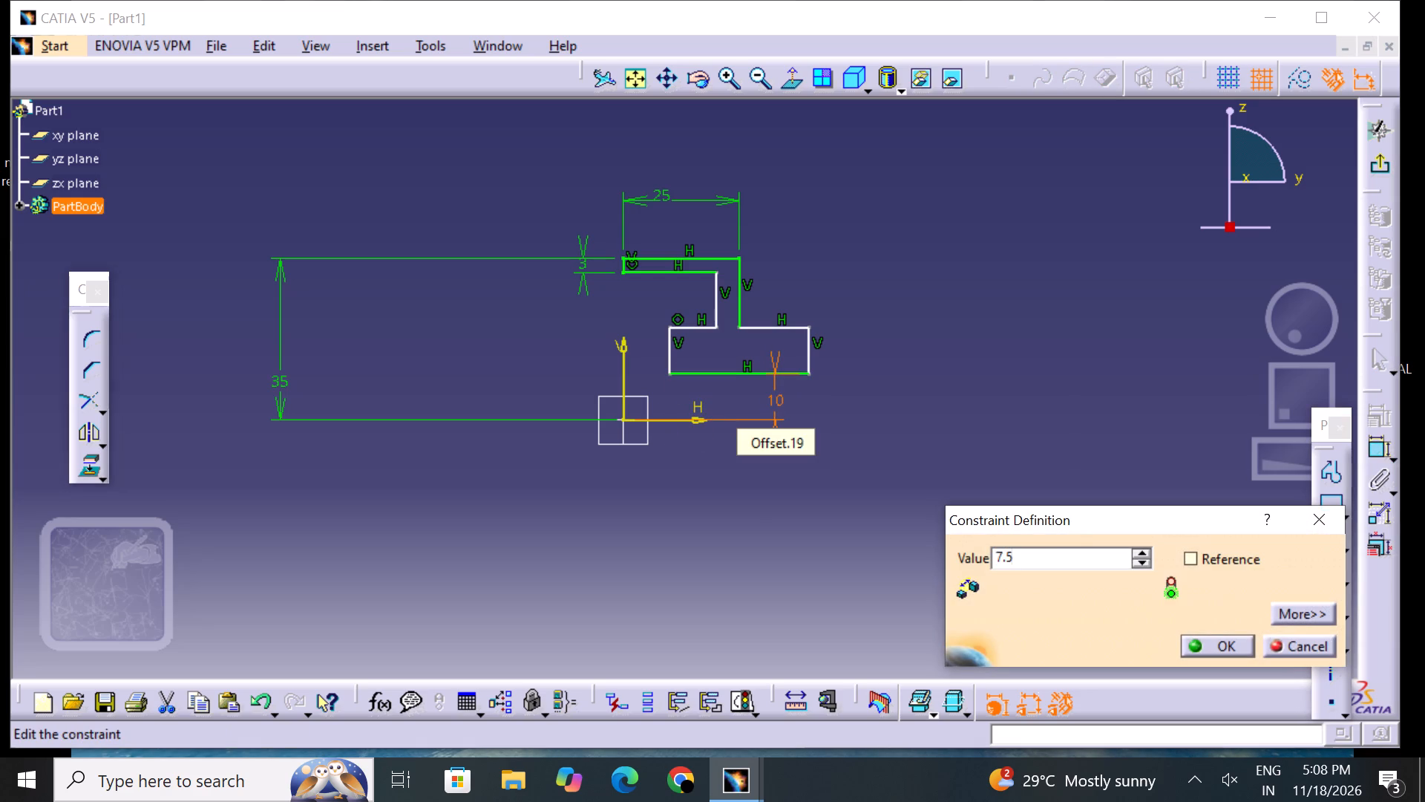
{"action": "key", "text": "Return"}
{"action": "left_click", "coordinate": [839, 387]}
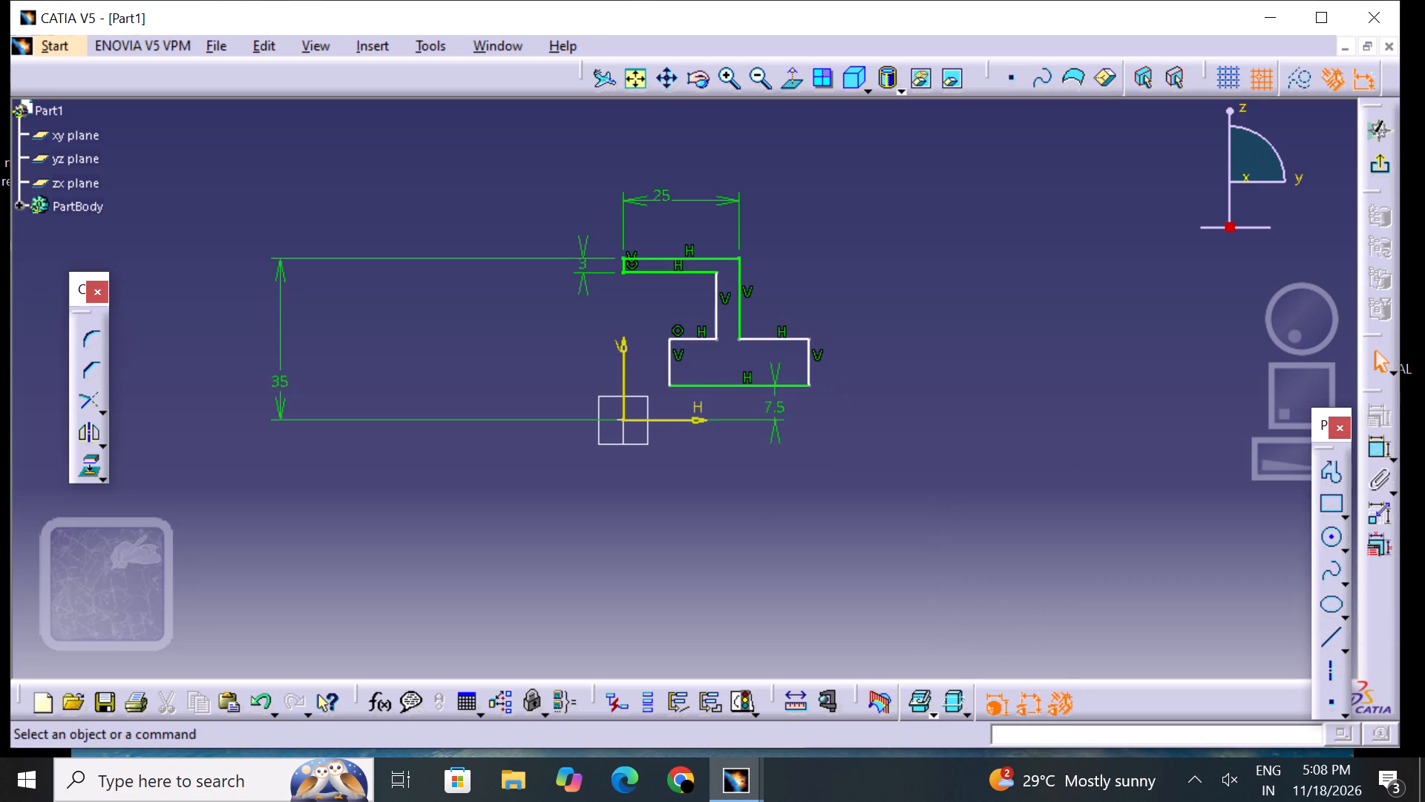
Constrain the distance from the H axis to the lower flange's top edge, outside the vertical web, to 12.5 mm.
{"action": "left_click", "coordinate": [1375, 440]}
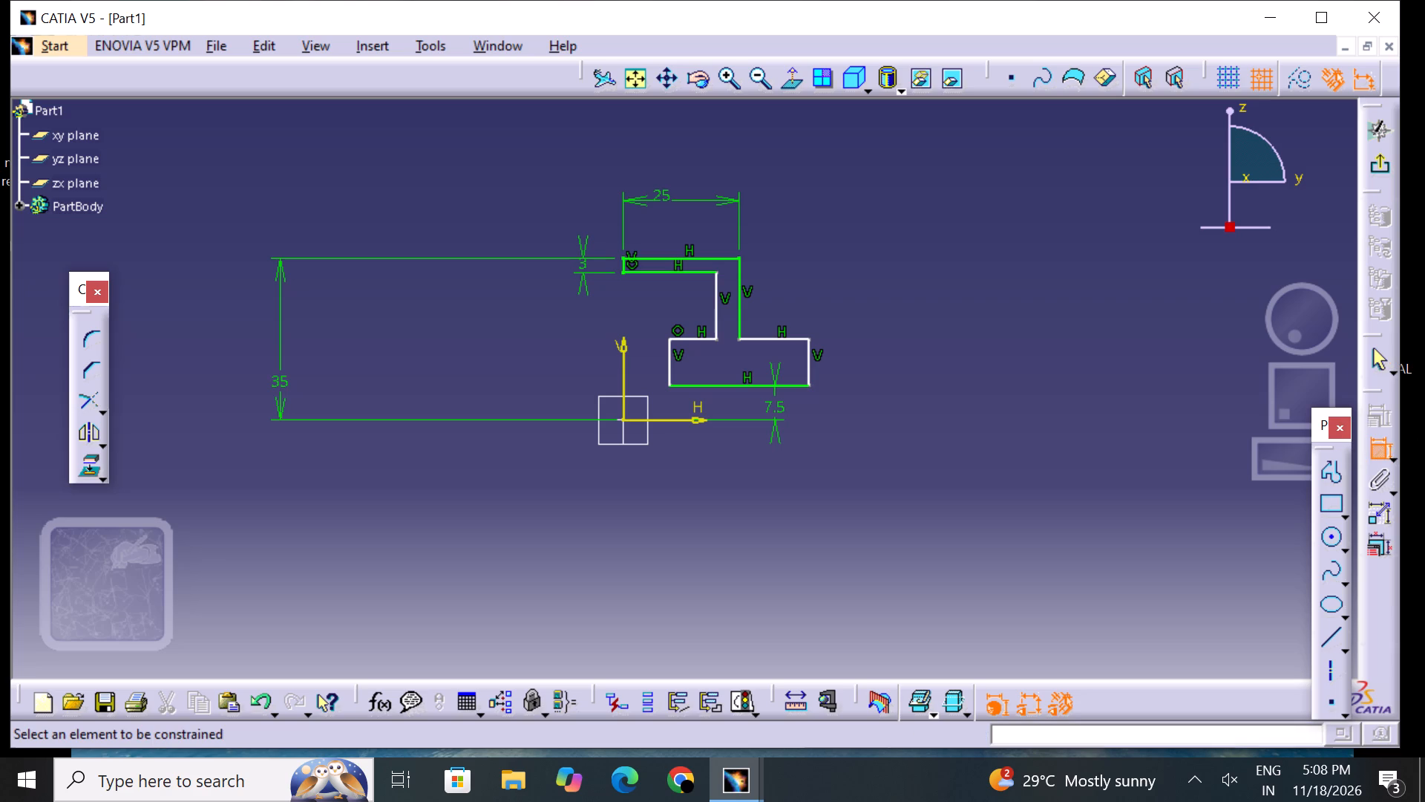
{"action": "left_click", "coordinate": [774, 336]}
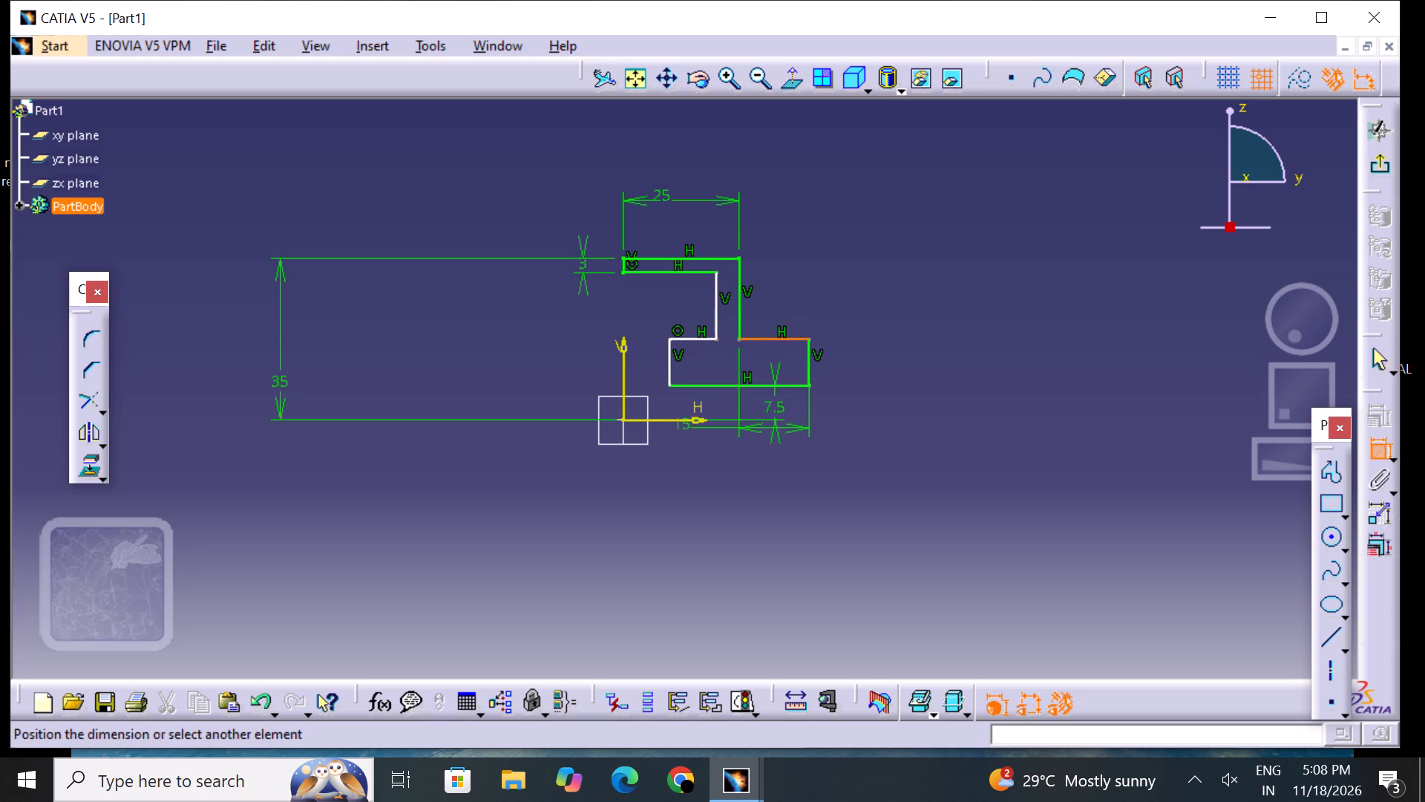
{"action": "left_click", "coordinate": [654, 420]}
{"action": "left_click", "coordinate": [844, 385]}
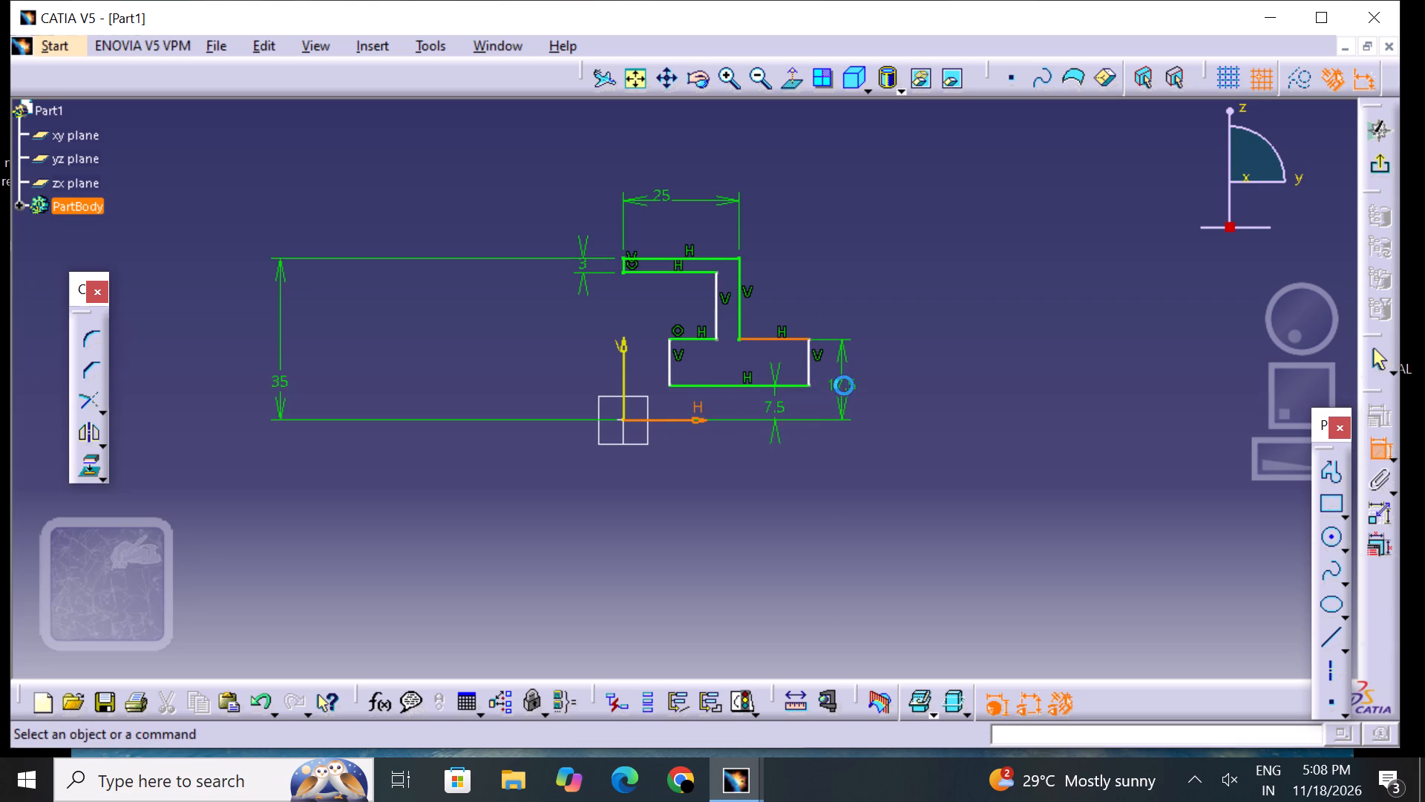
{"action": "double_click", "coordinate": [844, 386]}
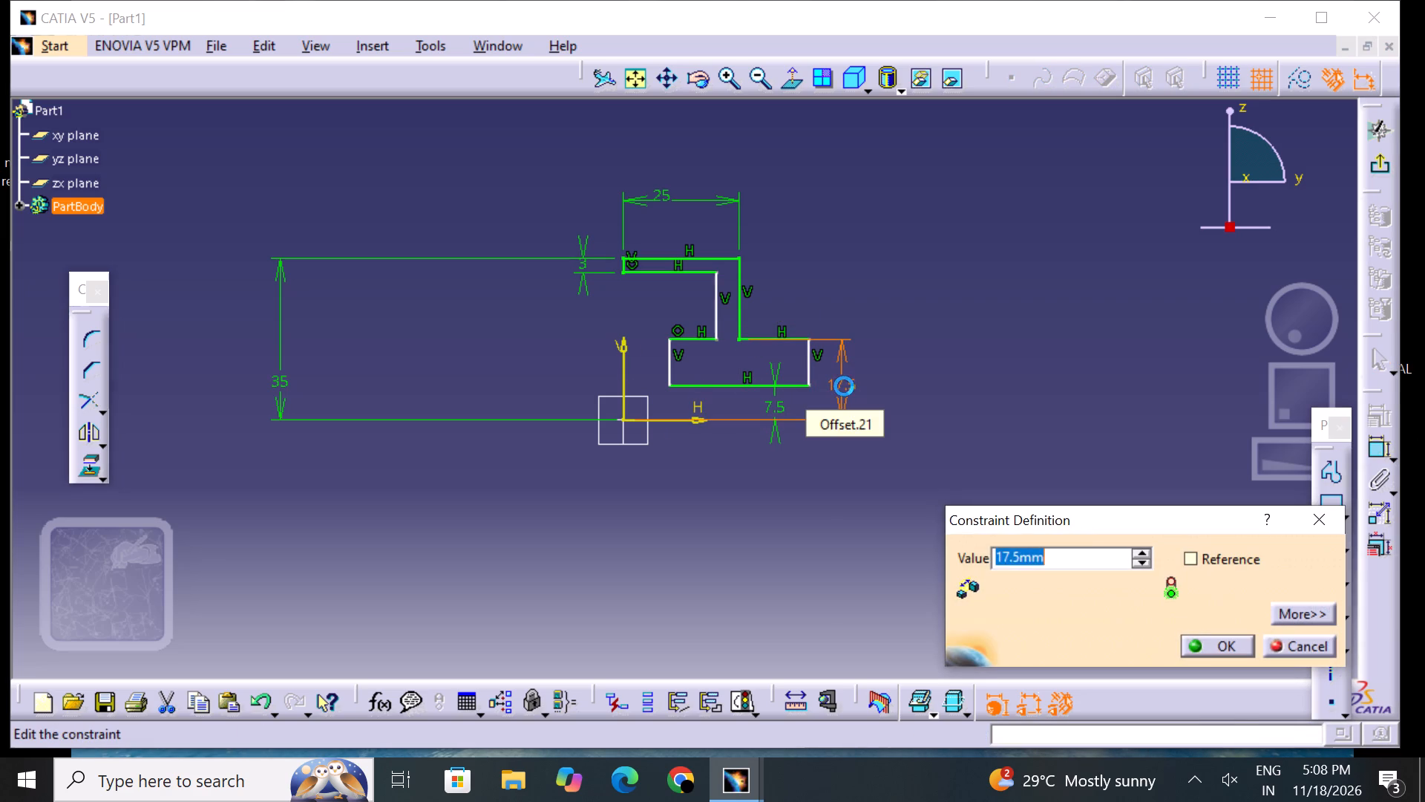
{"action": "key", "text": "BackSpace"}
{"action": "type", "text": "12"}
{"action": "type", "text": ".6"}
{"action": "key", "text": "BackSpace"}
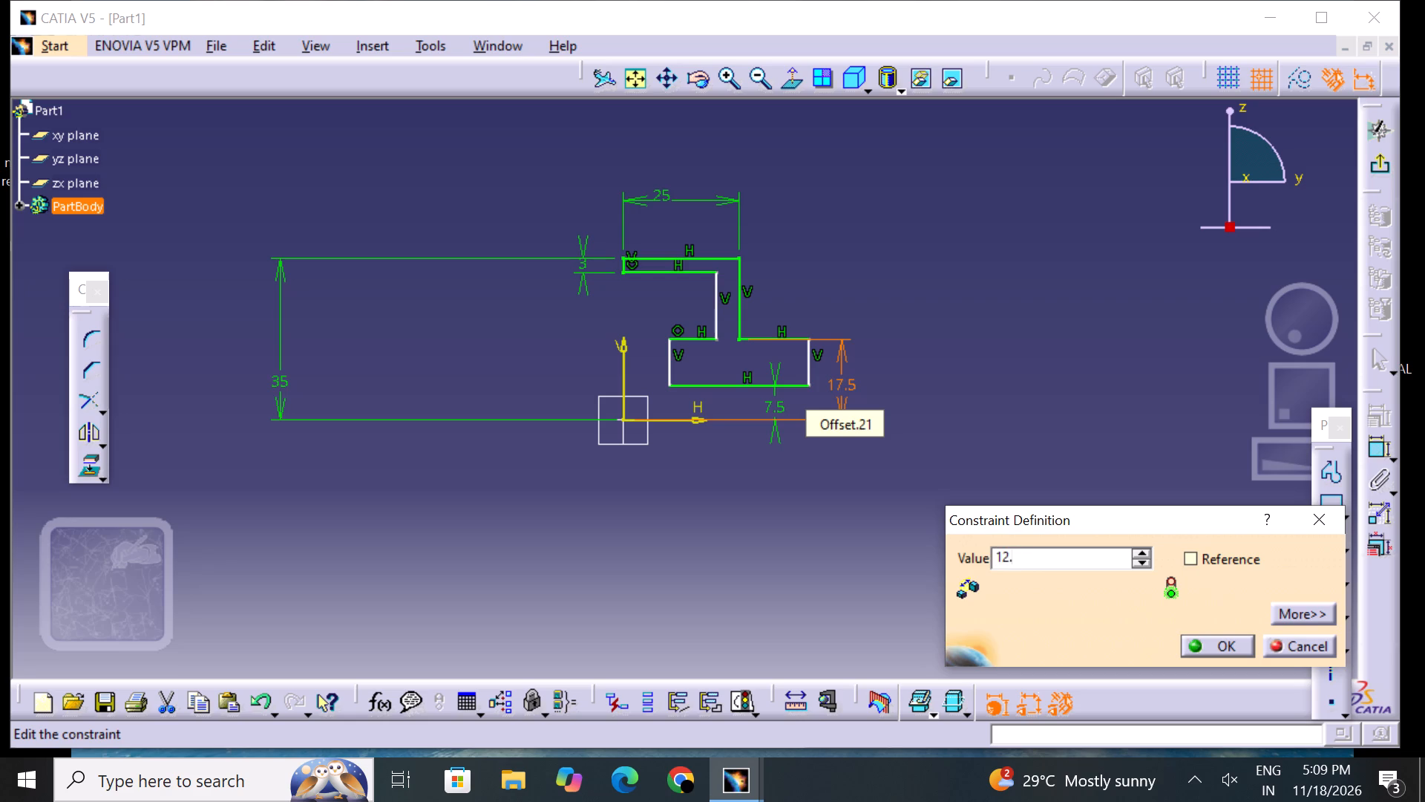
{"action": "key", "text": "5"}
{"action": "key", "text": "Return"}
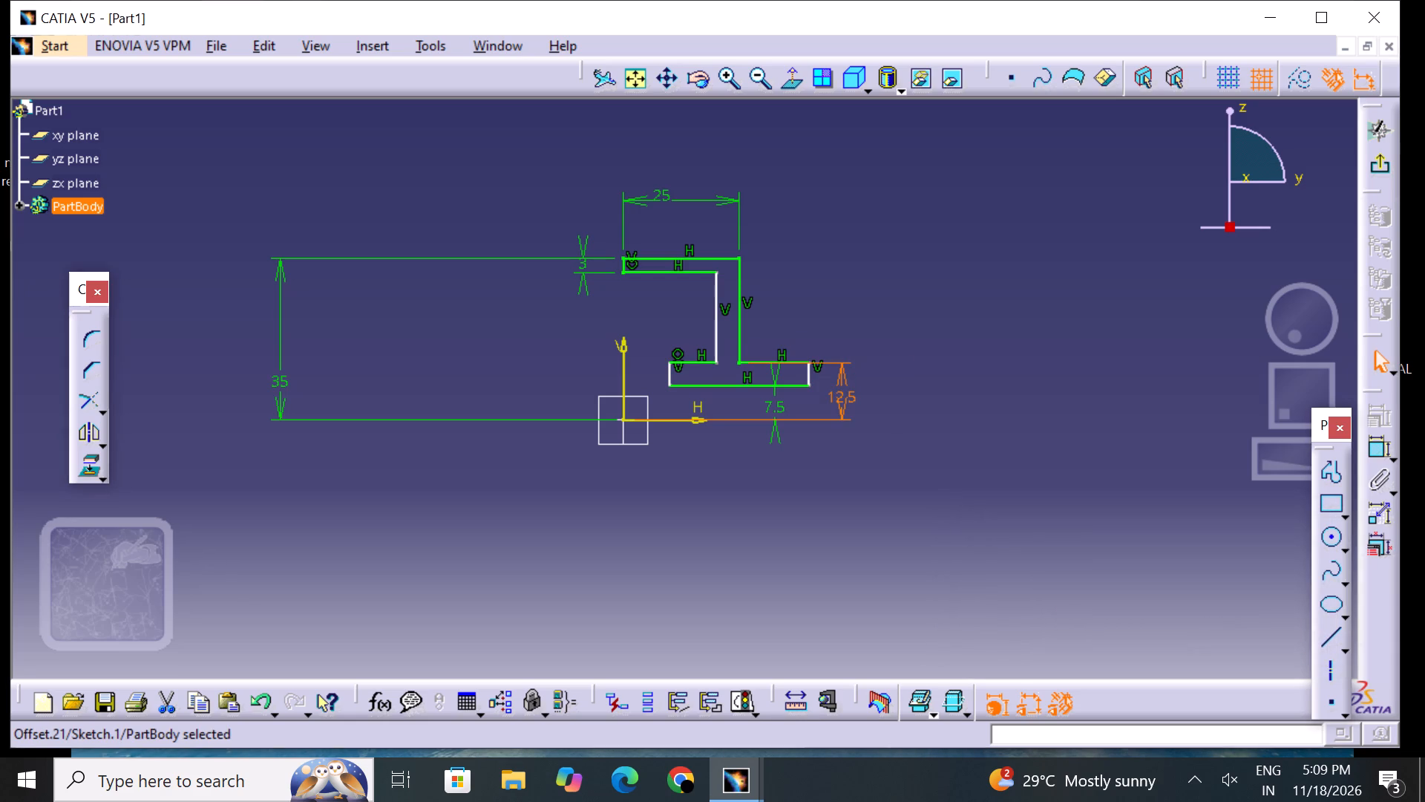
{"action": "left_click", "coordinate": [899, 367]}
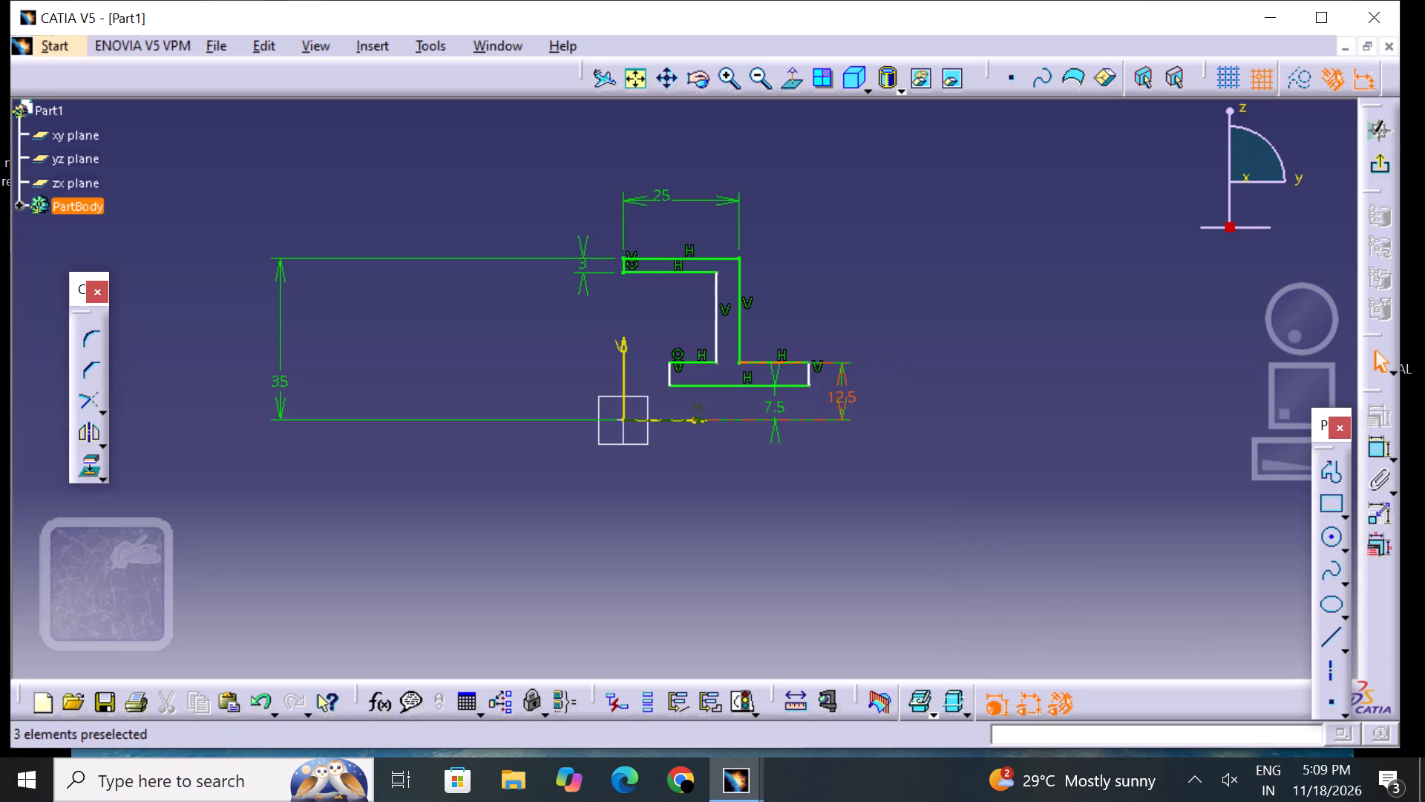
{"action": "left_click", "coordinate": [830, 511]}
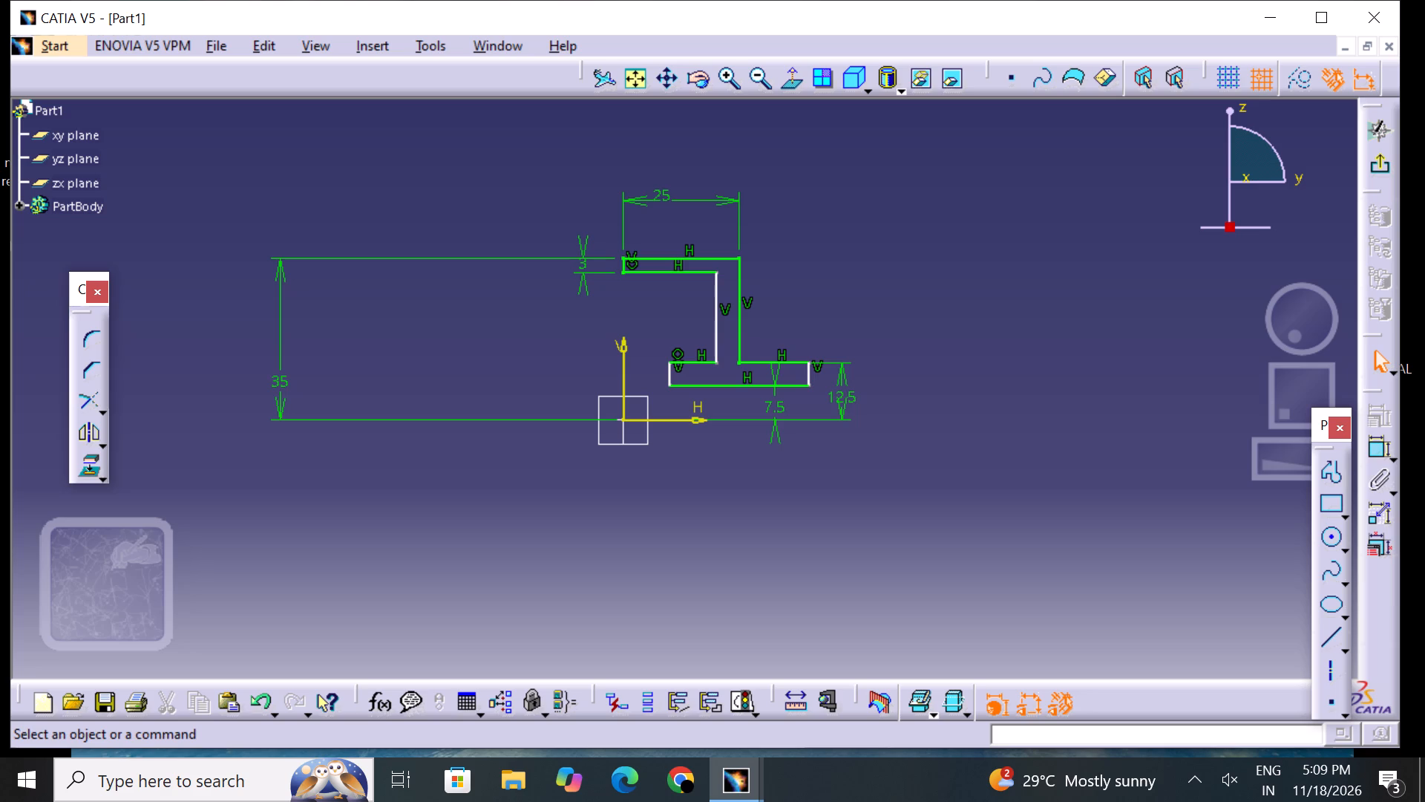
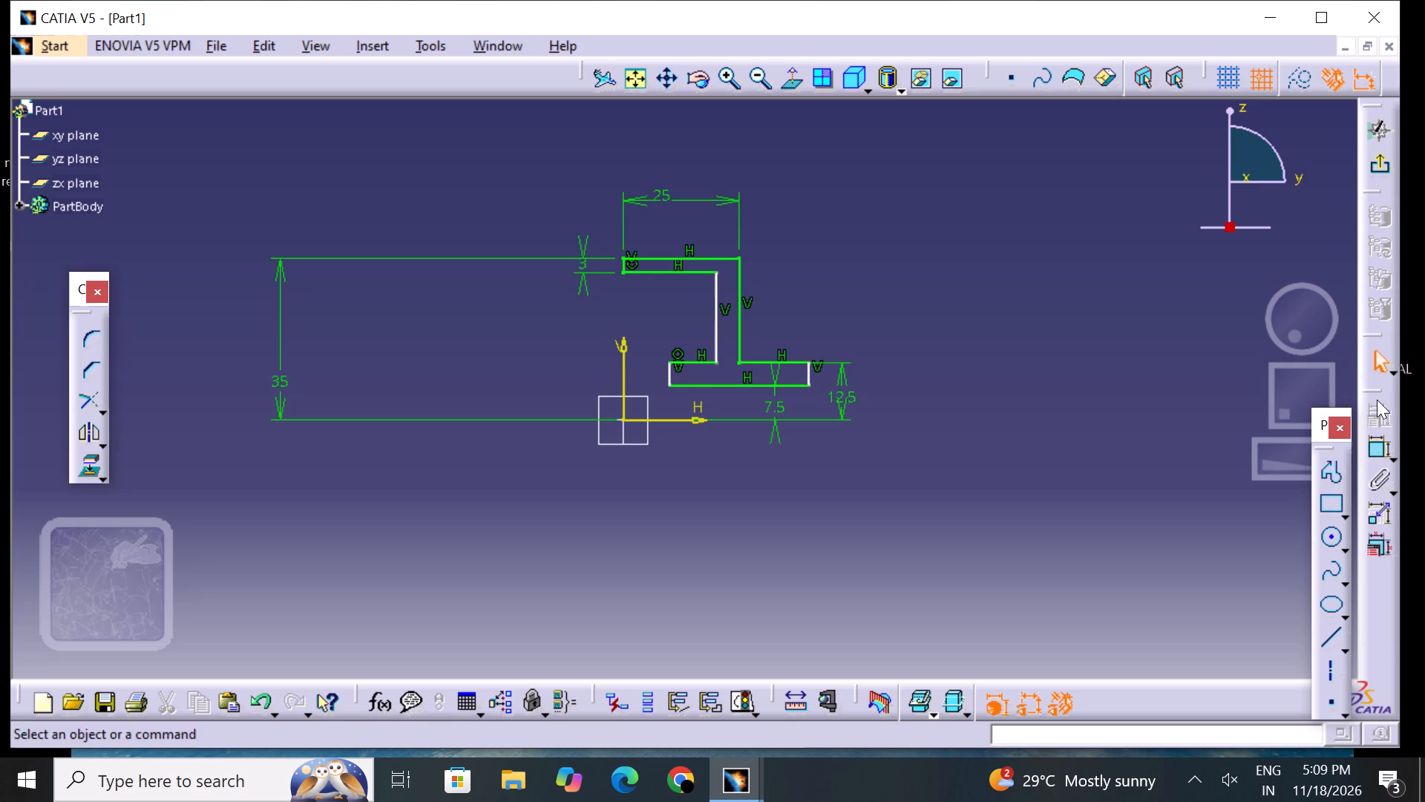
Constrain the thickness of the vertical web, between its two long vertical edges, to 3 mm.
{"action": "left_click", "coordinate": [1377, 447]}
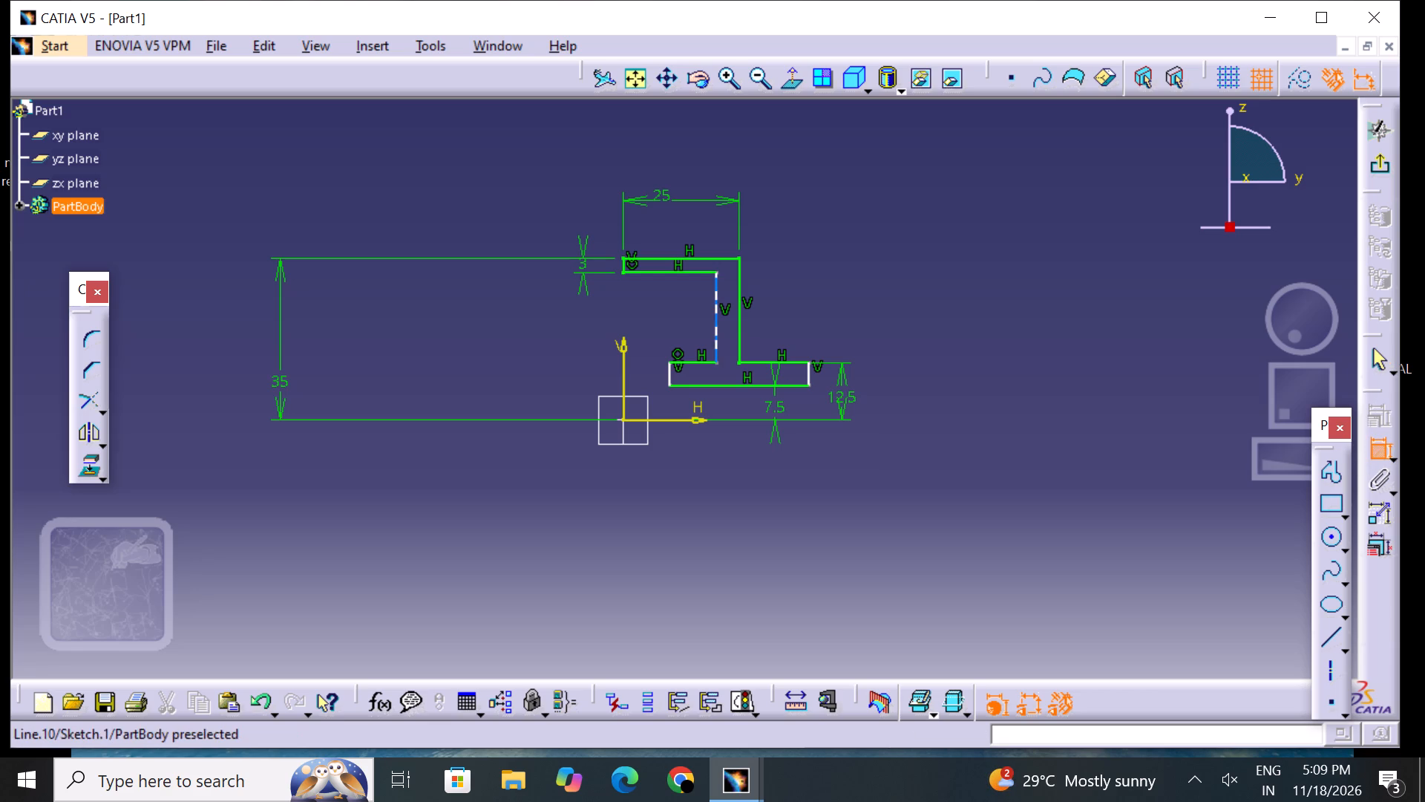
{"action": "left_click", "coordinate": [714, 333]}
{"action": "left_click", "coordinate": [737, 333]}
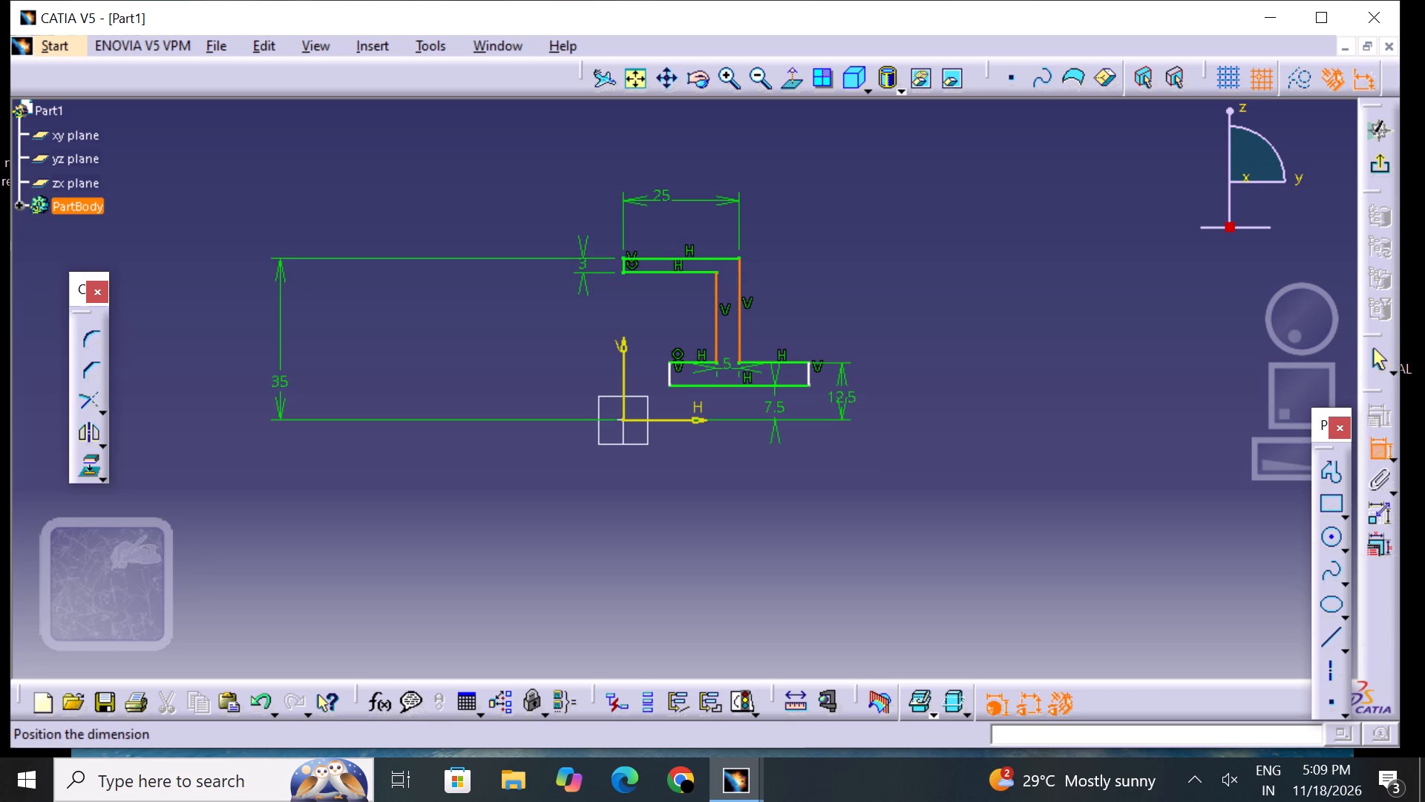
{"action": "left_click", "coordinate": [786, 326]}
{"action": "double_click", "coordinate": [786, 326]}
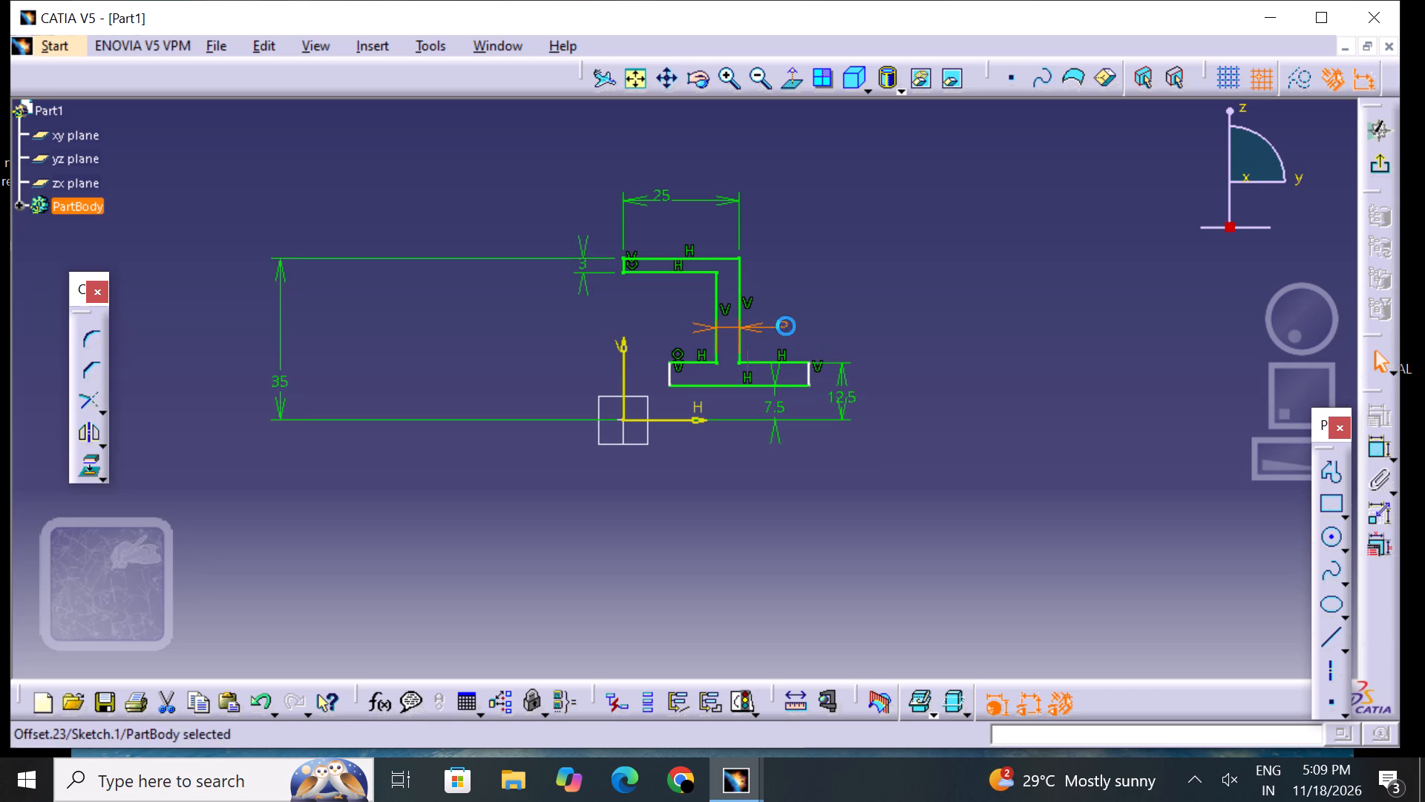
{"action": "key", "text": "BackSpace"}
{"action": "key", "text": "3"}
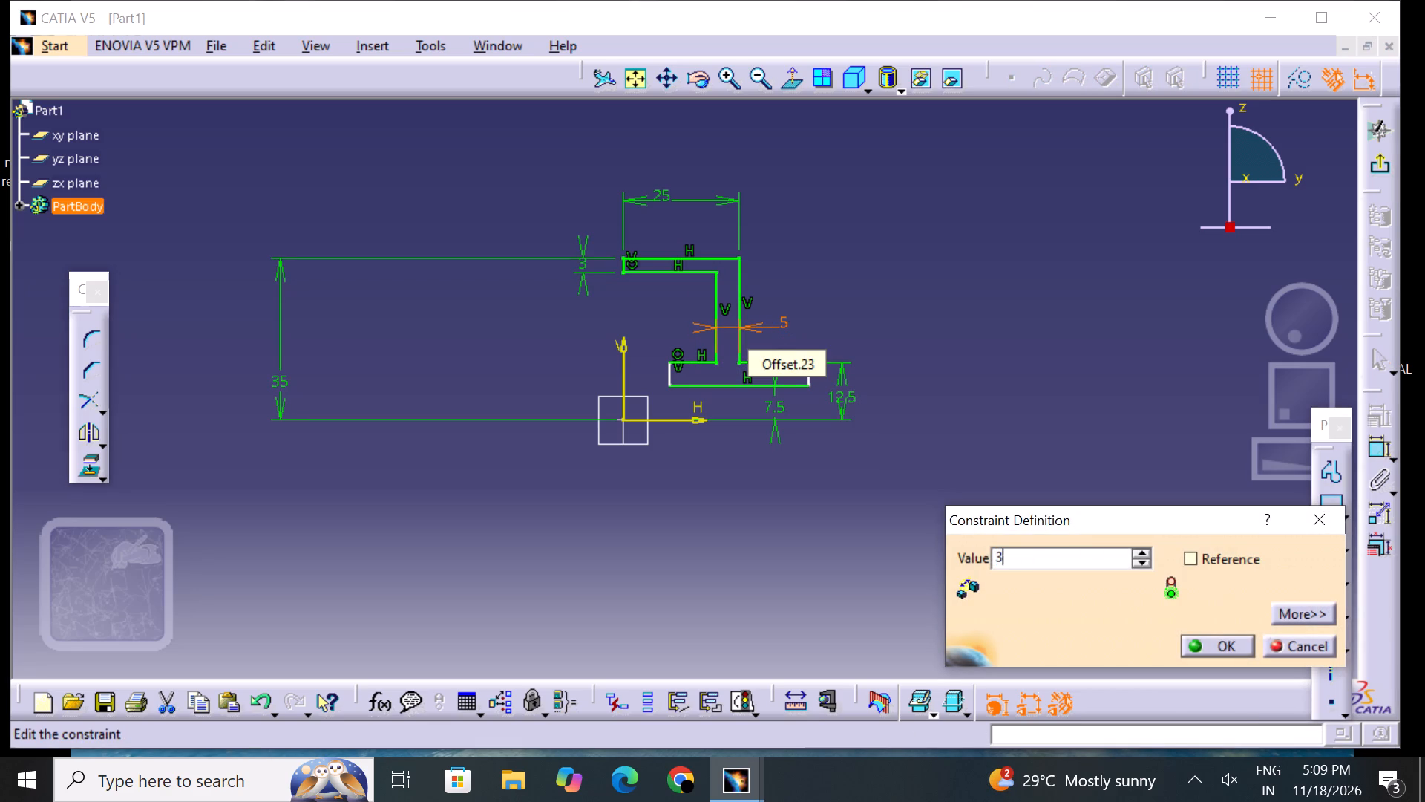
{"action": "key", "text": "Return"}
{"action": "left_click", "coordinate": [920, 313]}
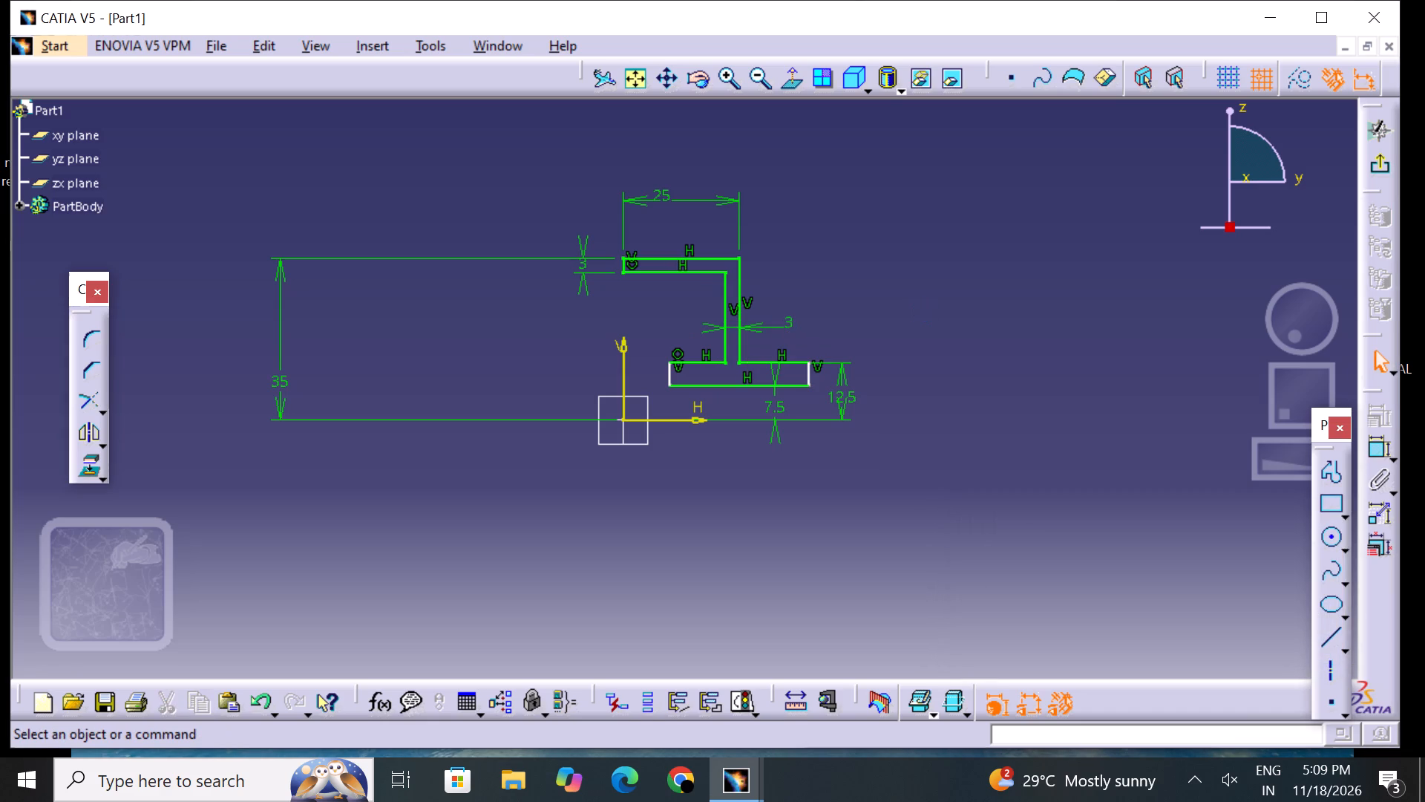
Dimension the length of the lower flange's bottom edge, placing the dimension just below it.
{"action": "left_click", "coordinate": [1375, 446]}
{"action": "left_click", "coordinate": [727, 383]}
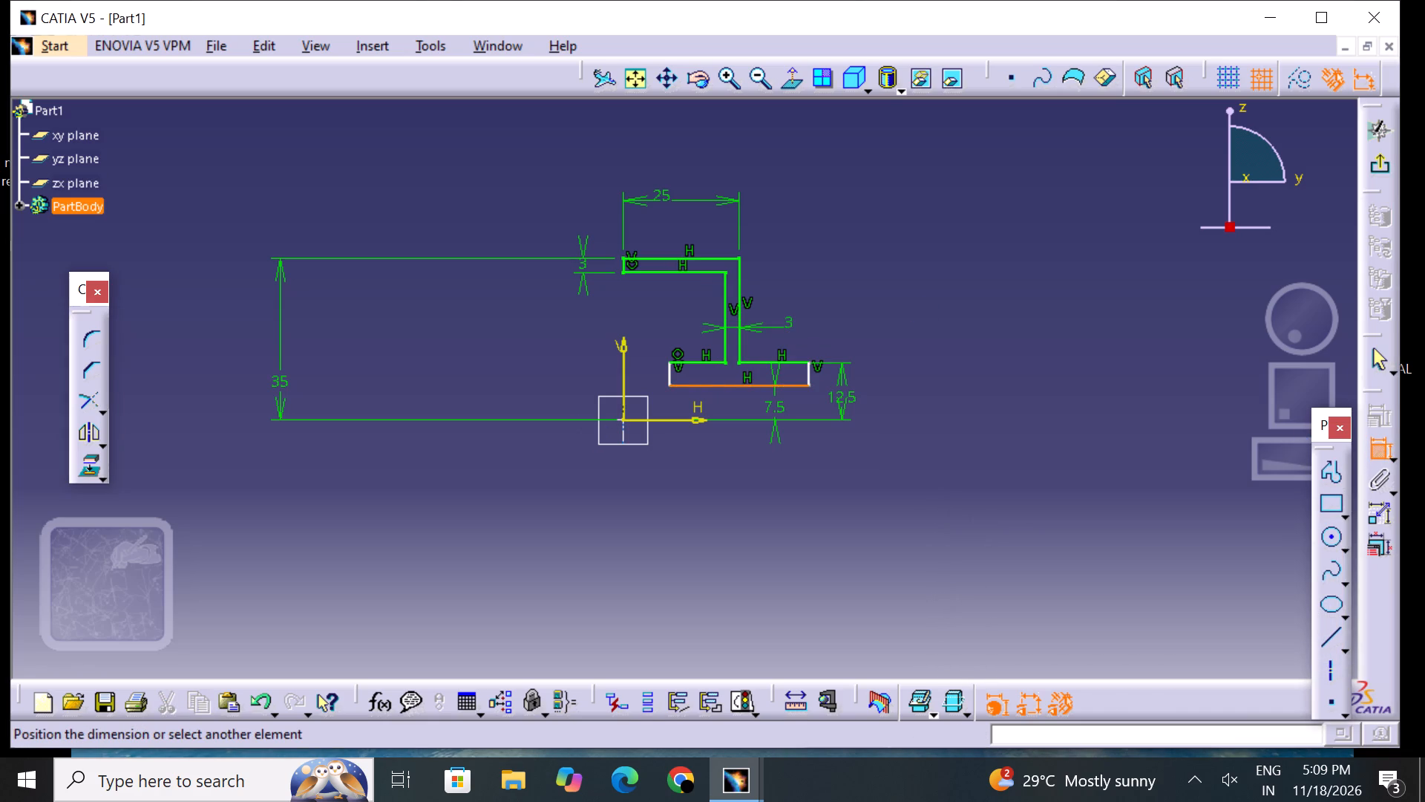
{"action": "left_click", "coordinate": [731, 405]}
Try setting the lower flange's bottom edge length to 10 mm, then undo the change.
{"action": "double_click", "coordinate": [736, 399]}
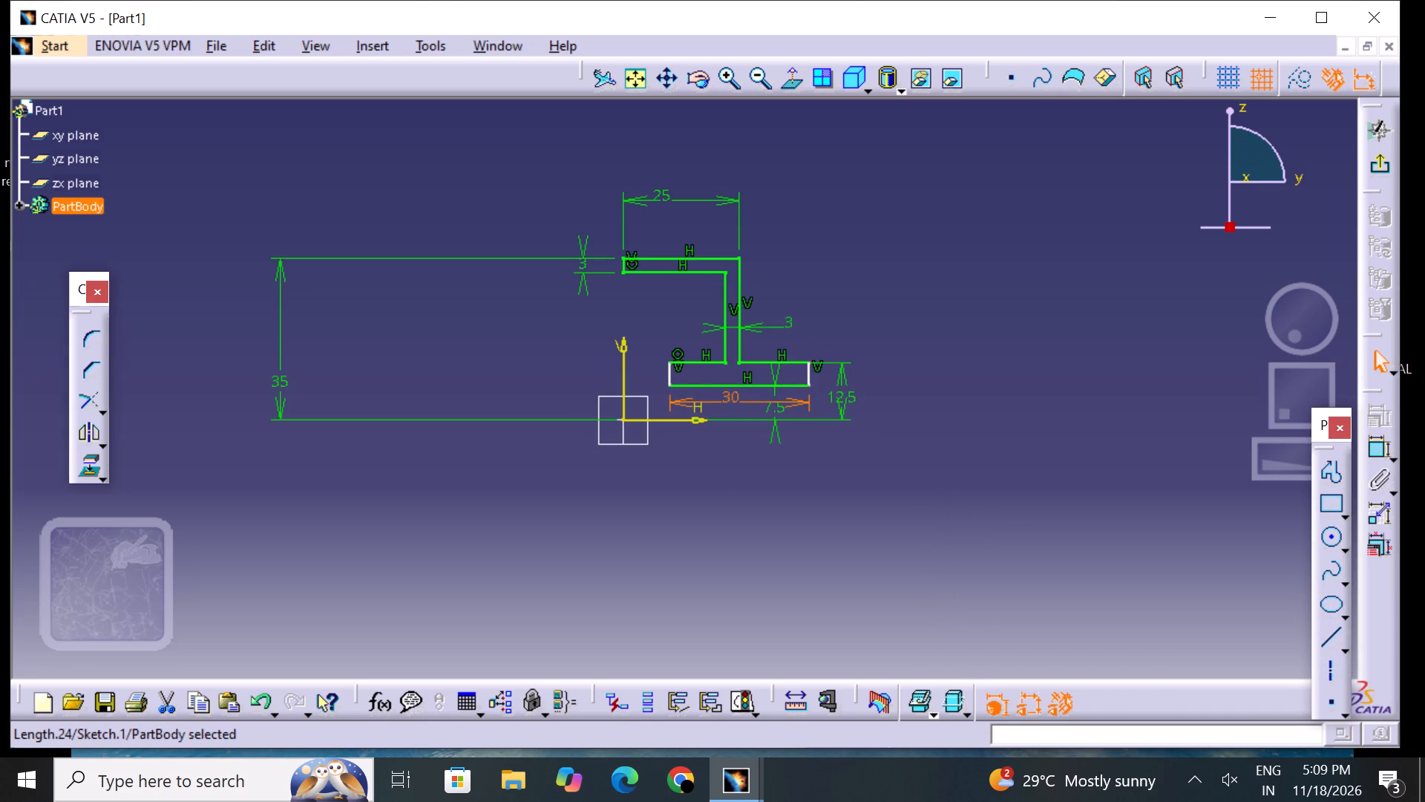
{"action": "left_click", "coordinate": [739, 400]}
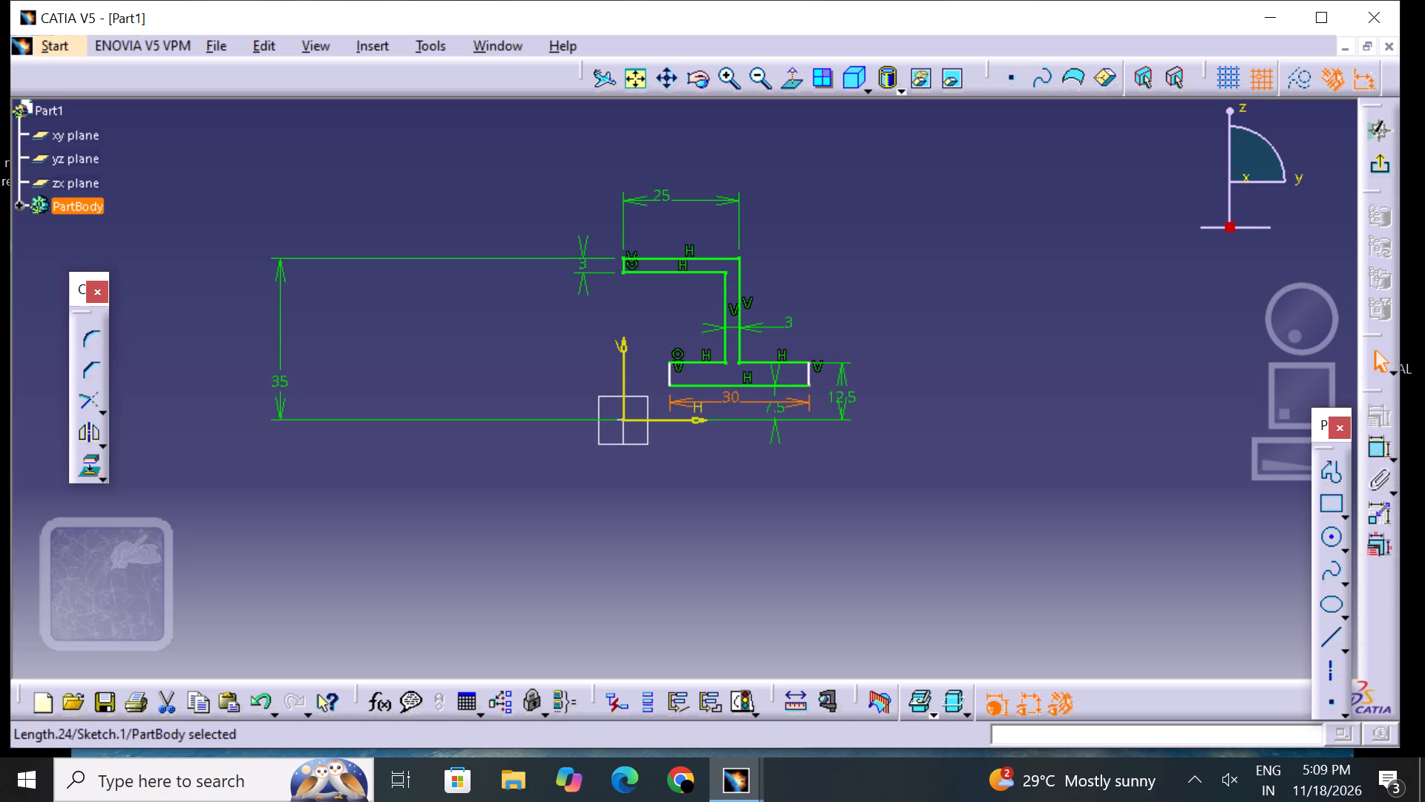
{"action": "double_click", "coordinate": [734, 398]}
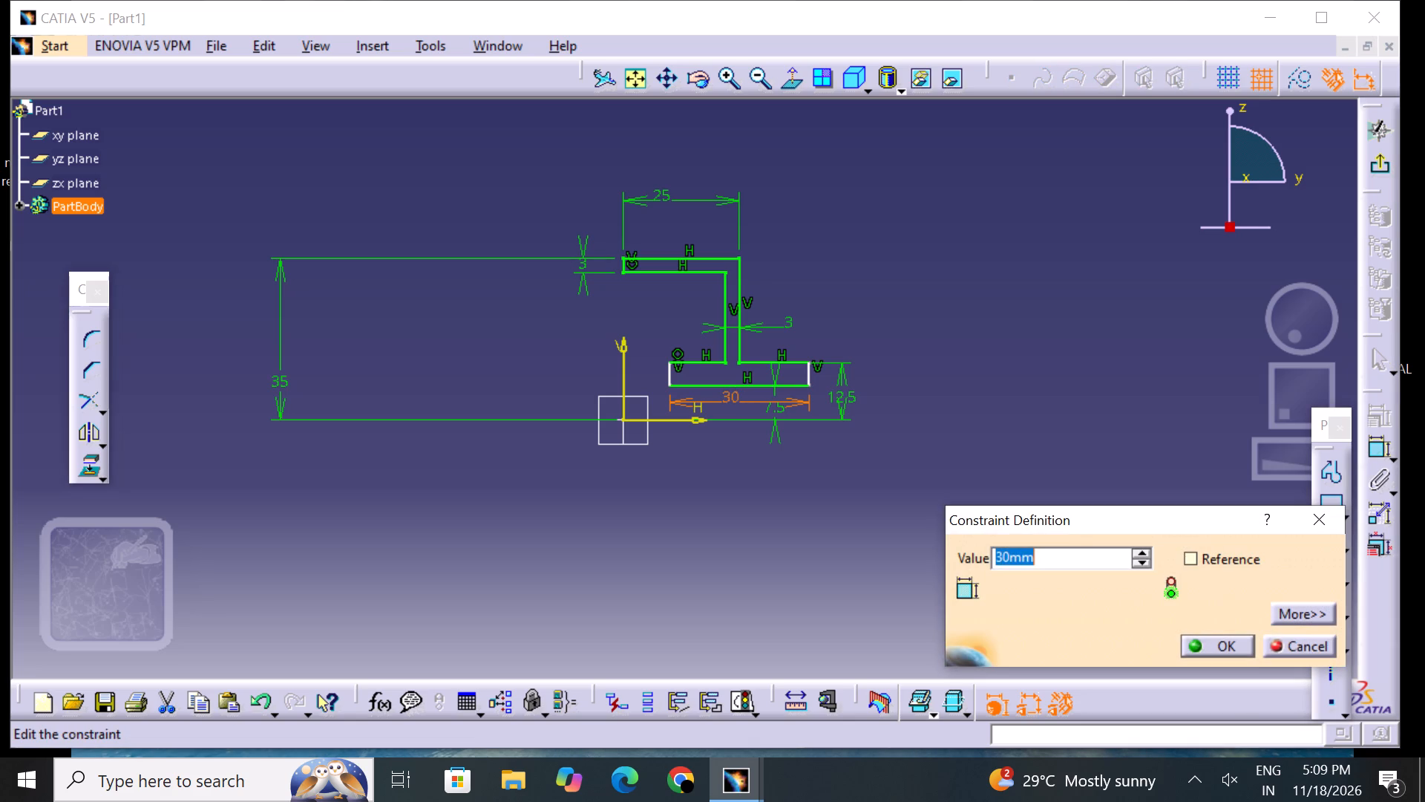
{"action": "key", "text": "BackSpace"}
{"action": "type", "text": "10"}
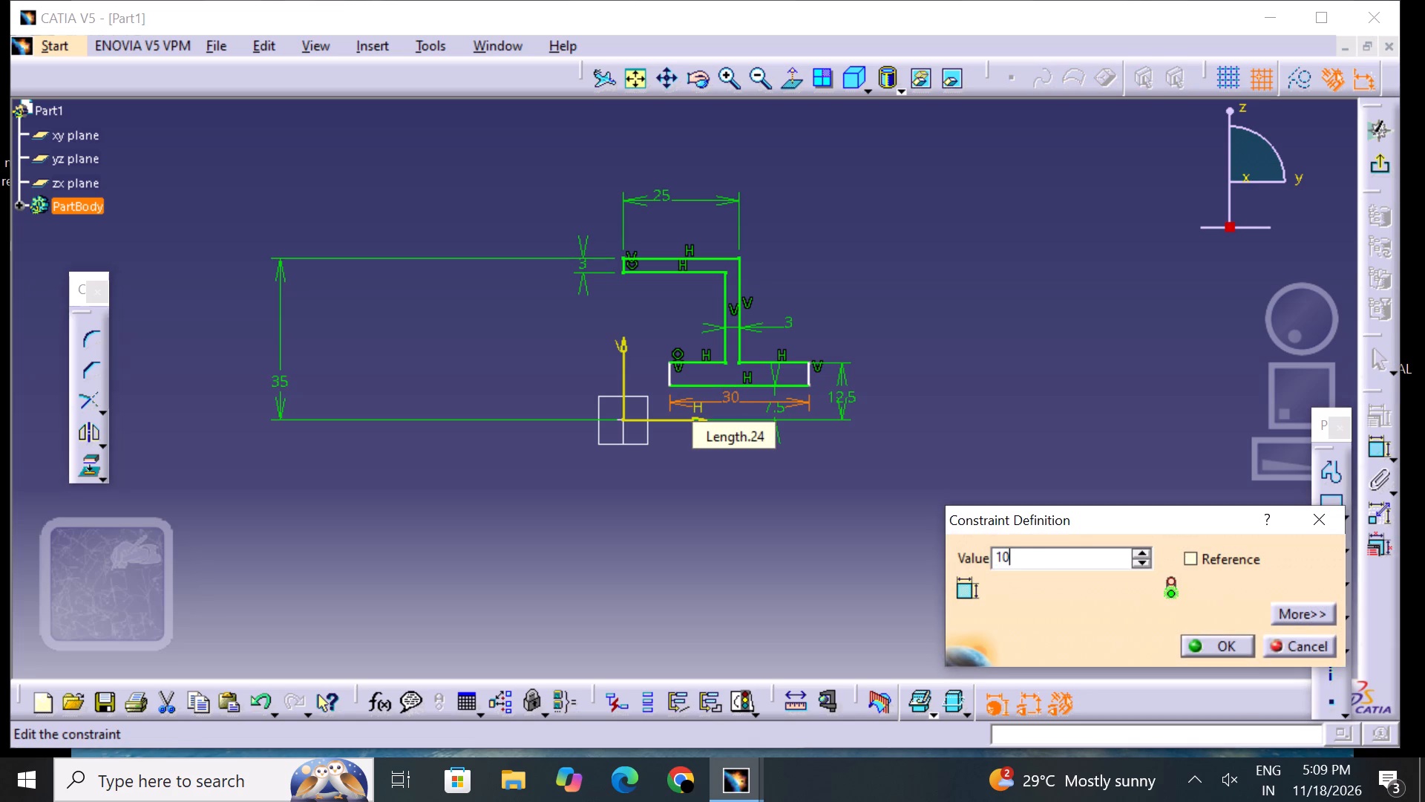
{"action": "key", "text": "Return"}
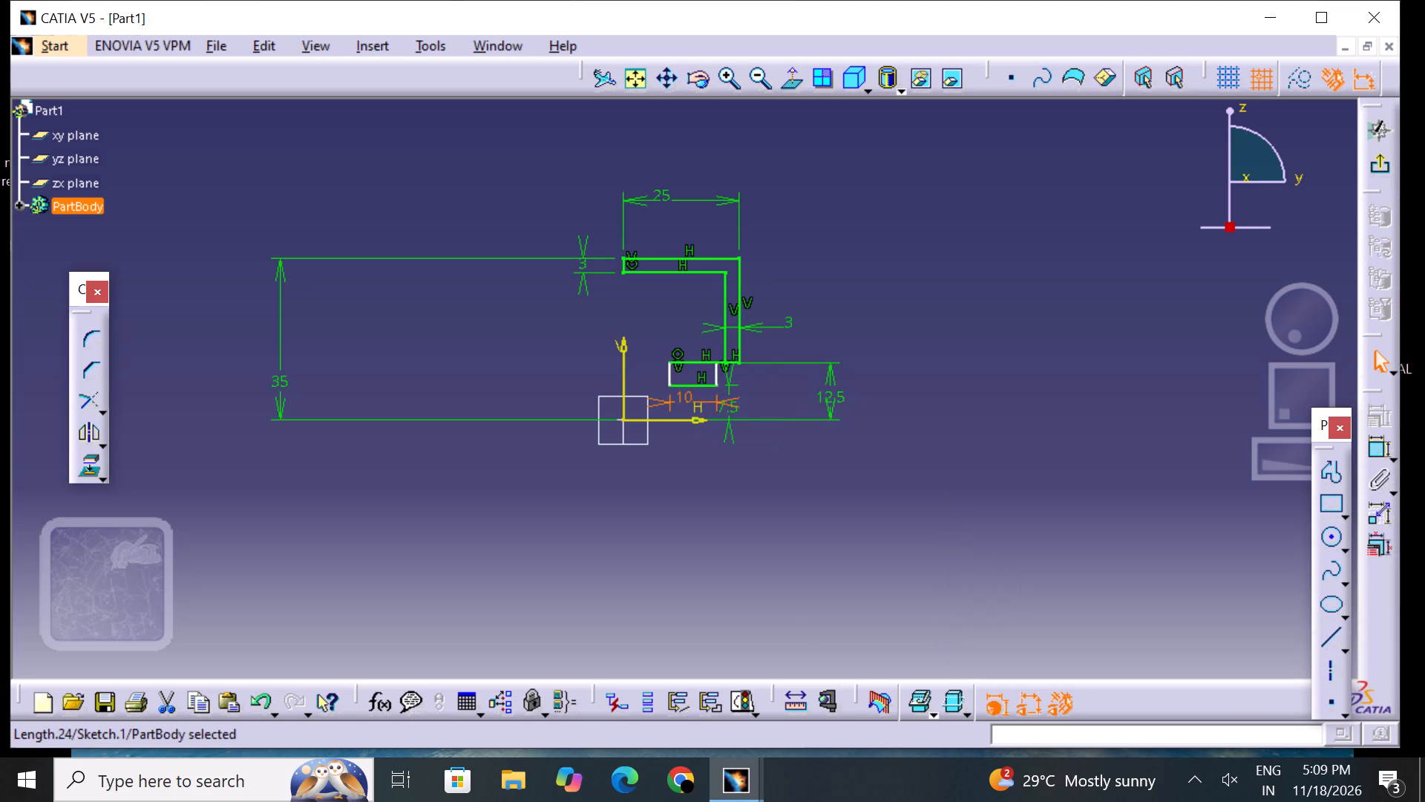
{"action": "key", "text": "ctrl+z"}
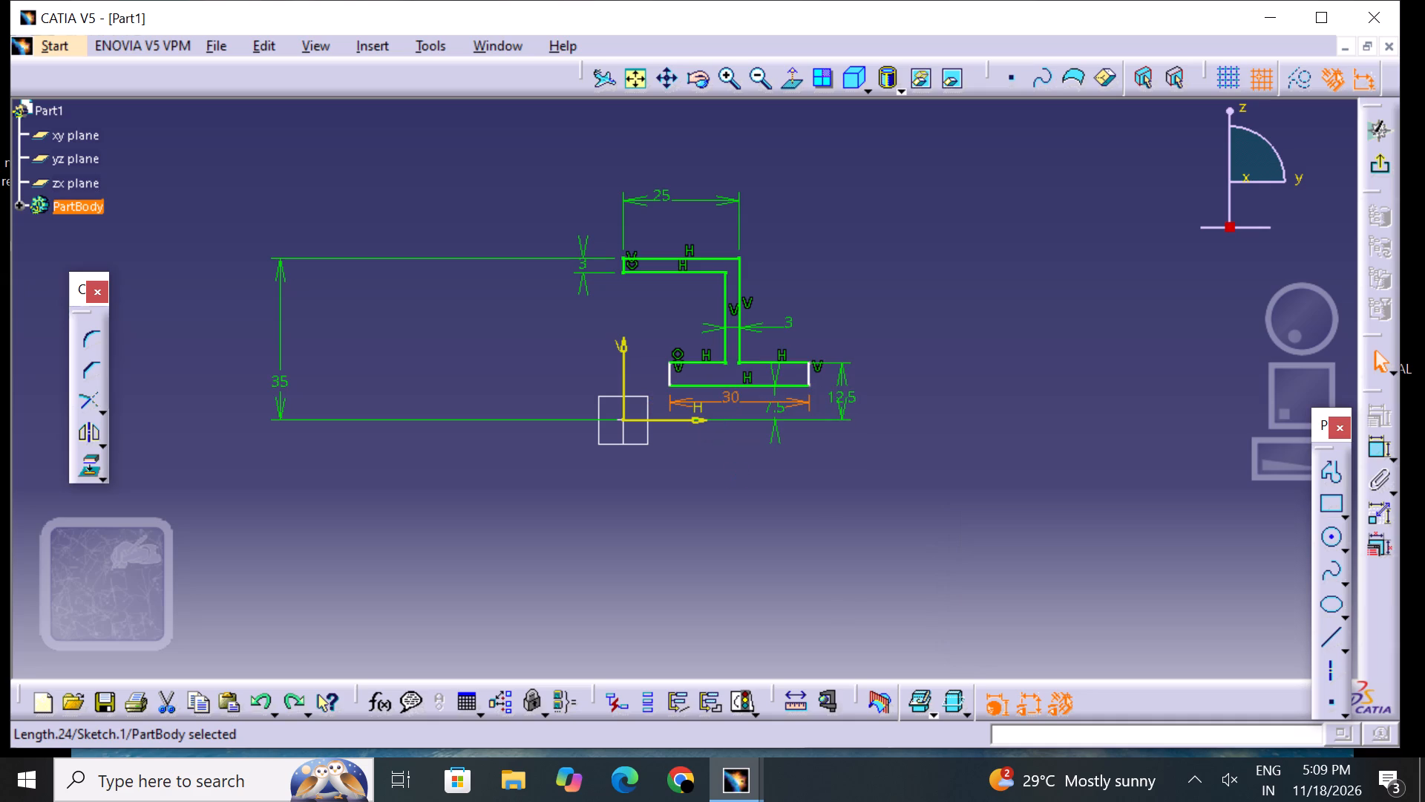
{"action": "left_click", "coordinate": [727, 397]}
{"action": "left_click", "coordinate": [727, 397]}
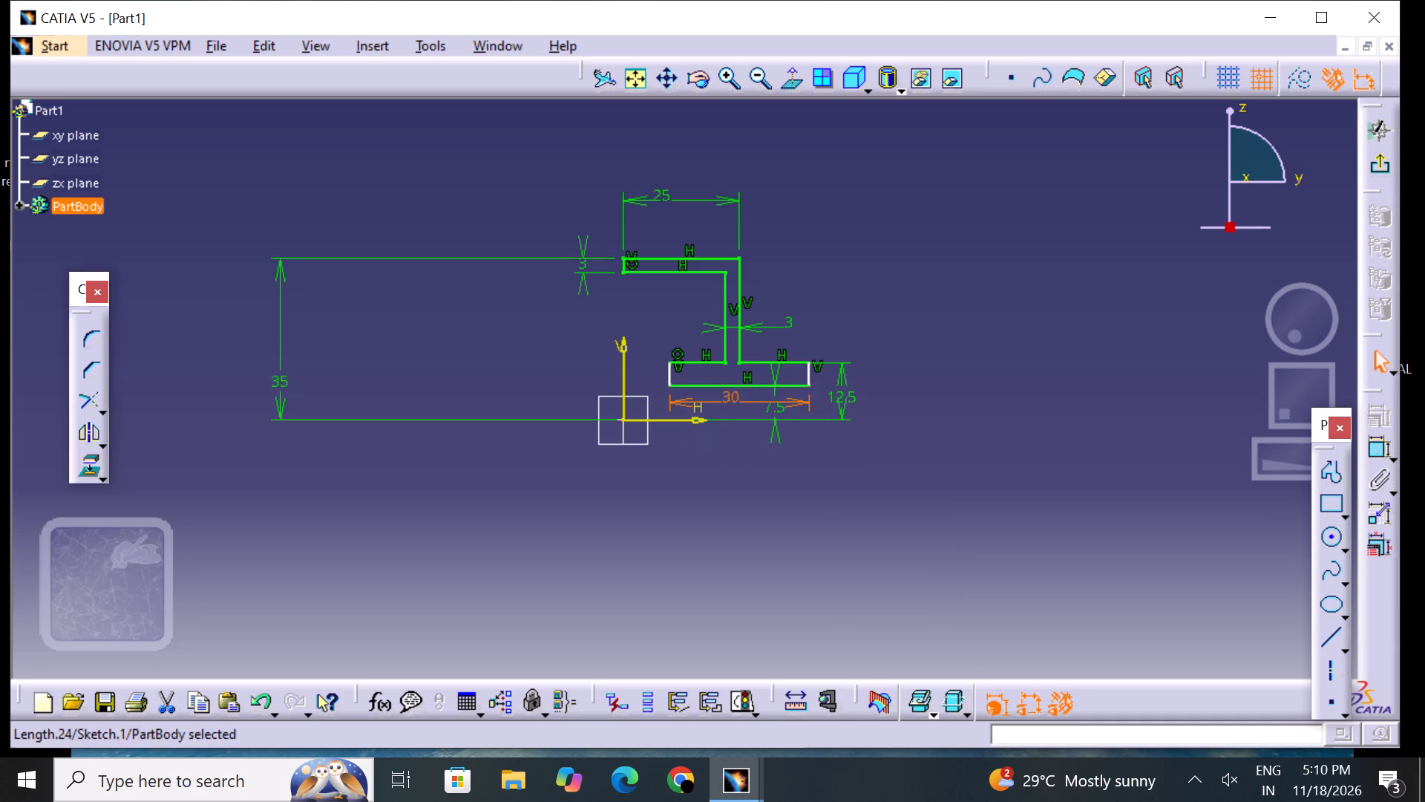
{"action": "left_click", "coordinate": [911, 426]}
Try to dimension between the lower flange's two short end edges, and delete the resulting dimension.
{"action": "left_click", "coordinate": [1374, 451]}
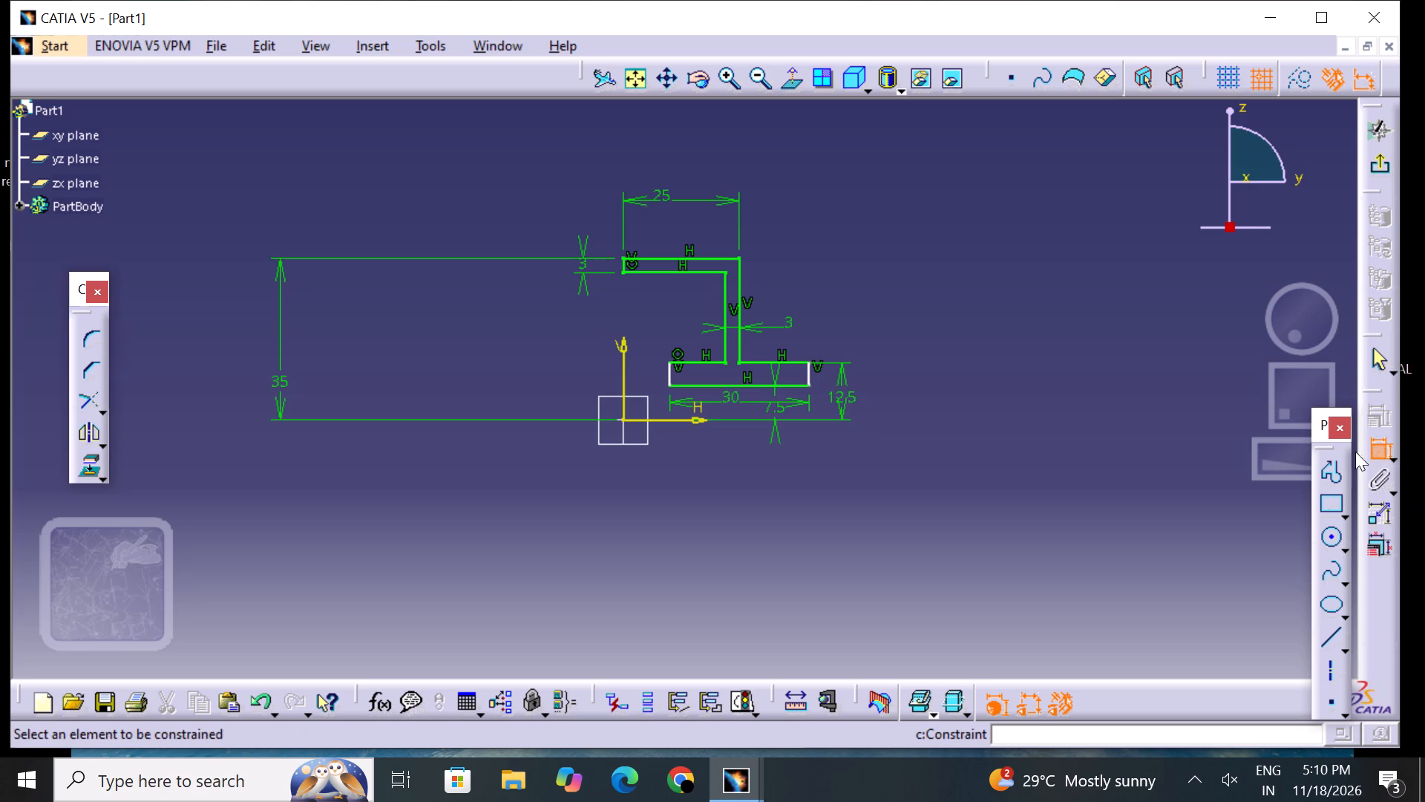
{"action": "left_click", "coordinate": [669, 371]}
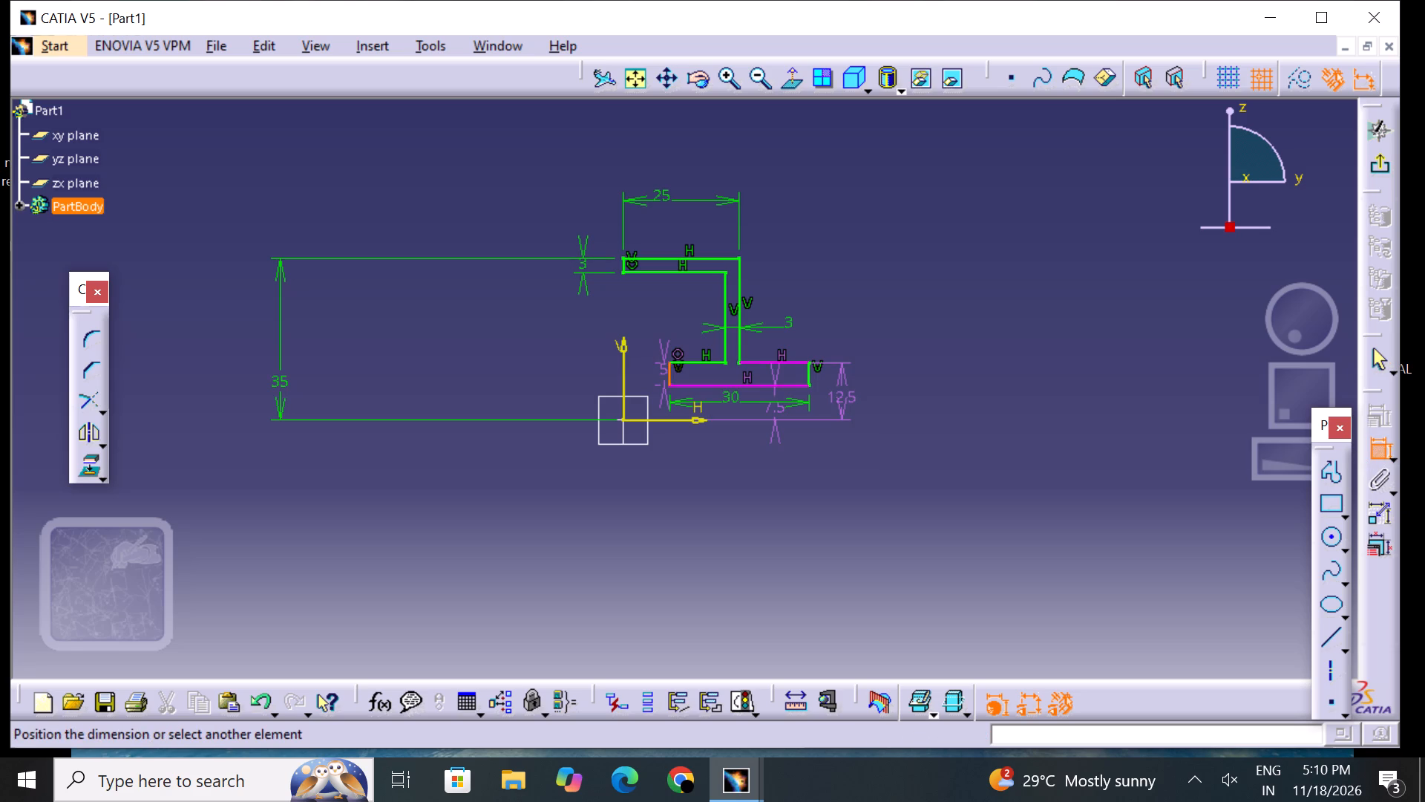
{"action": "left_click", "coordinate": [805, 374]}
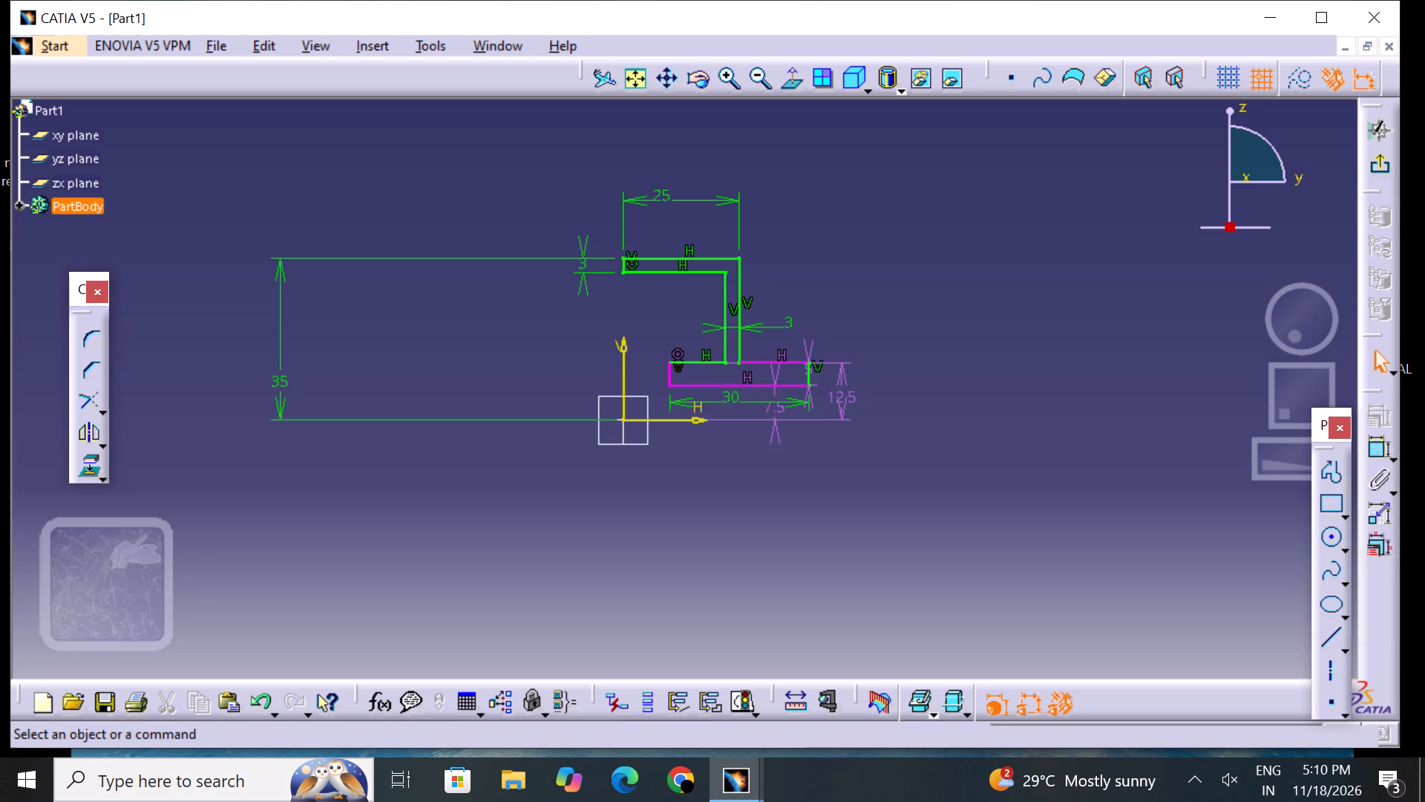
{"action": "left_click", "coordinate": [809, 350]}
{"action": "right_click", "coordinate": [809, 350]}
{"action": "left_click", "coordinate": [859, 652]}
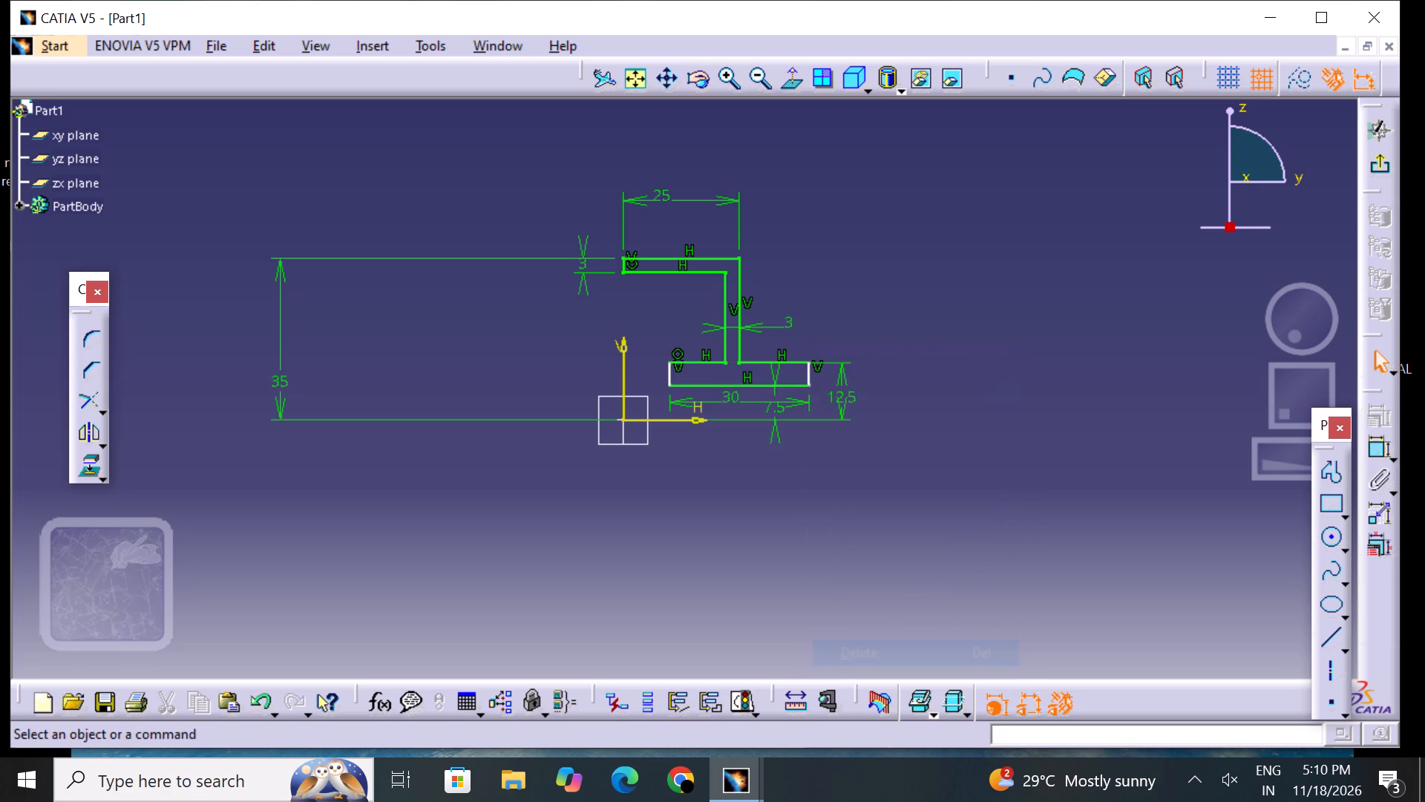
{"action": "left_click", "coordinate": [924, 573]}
Constrain the lower flange's two short end edges to be symmetric about the V axis.
{"action": "left_click", "coordinate": [1376, 444]}
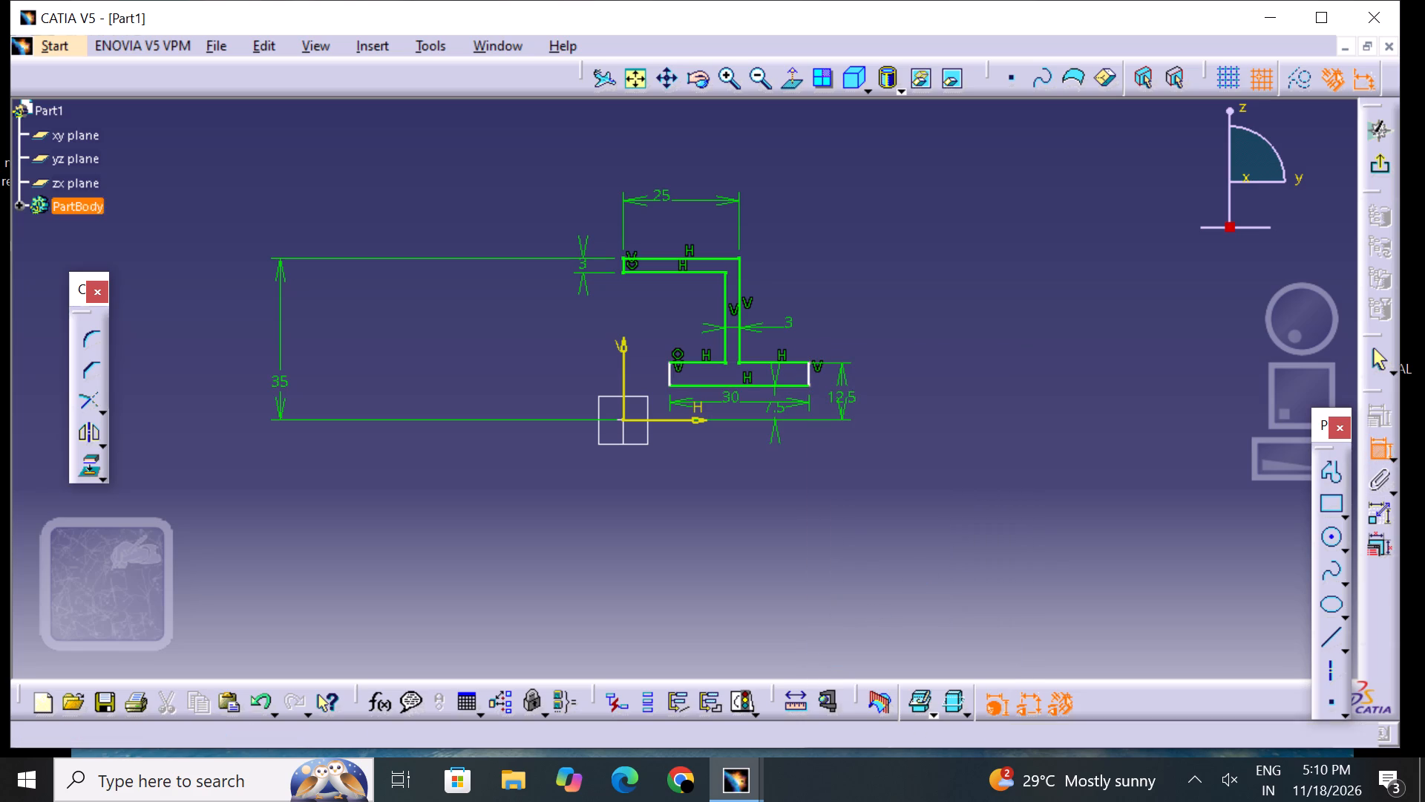
{"action": "left_click", "coordinate": [667, 372]}
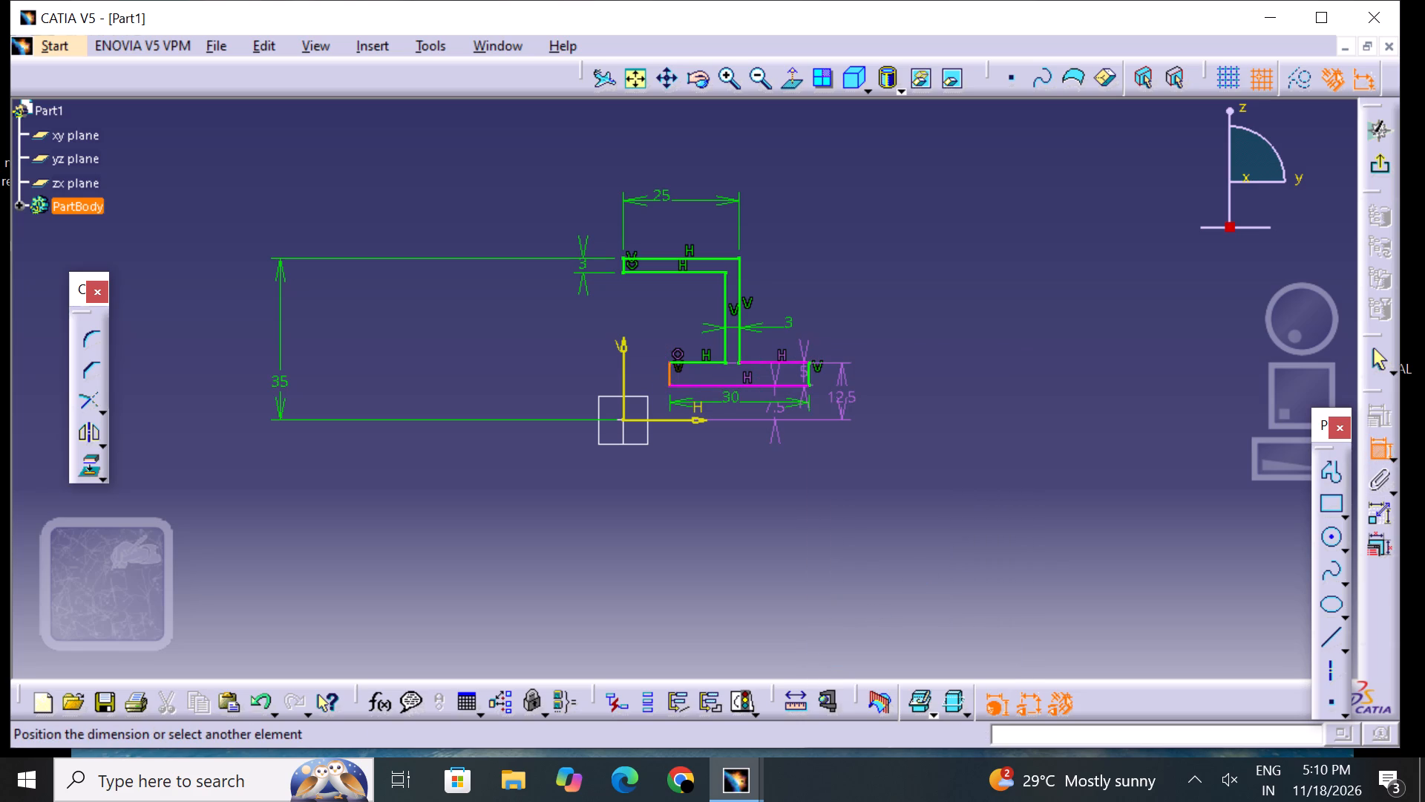
{"action": "left_click", "coordinate": [807, 379]}
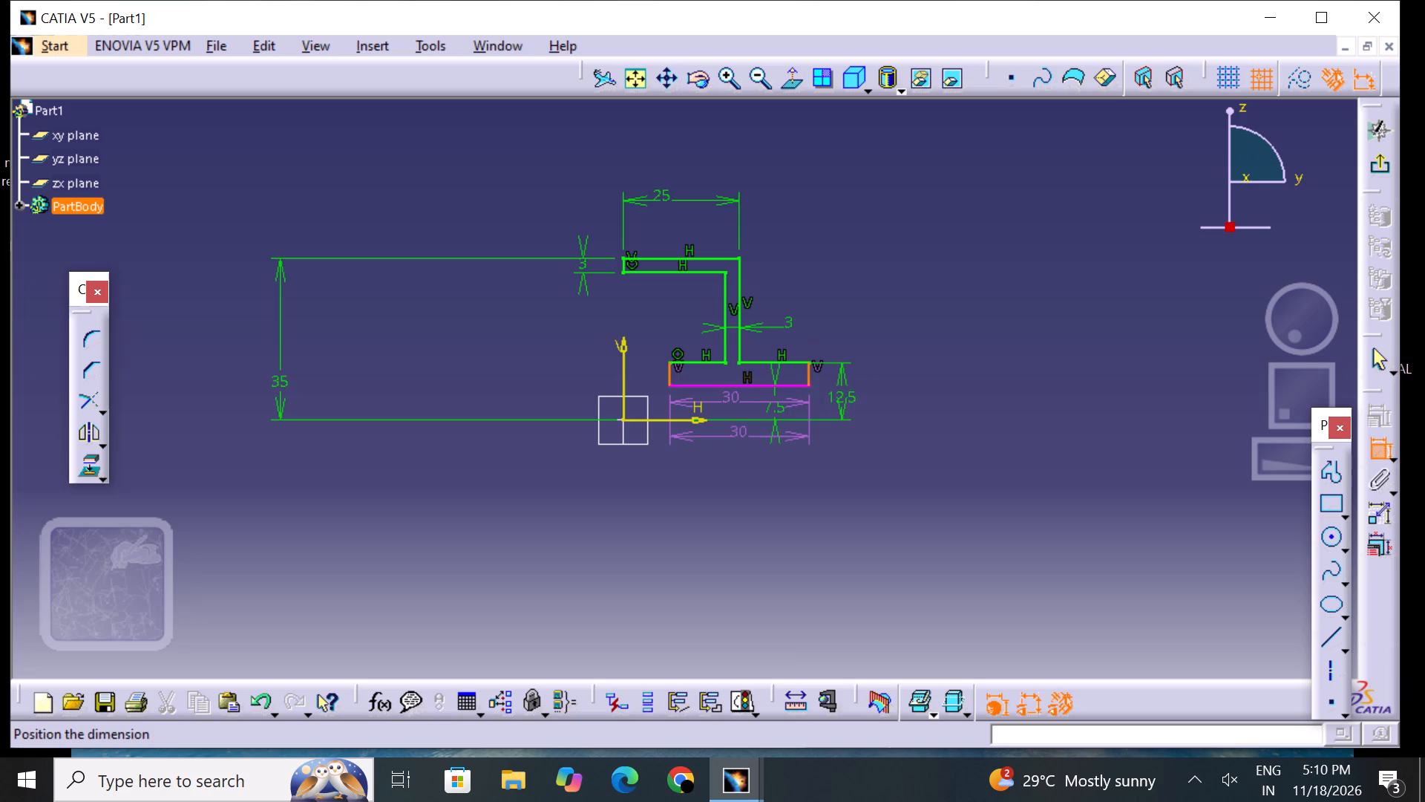
{"action": "right_click", "coordinate": [793, 369]}
{"action": "left_click", "coordinate": [901, 596]}
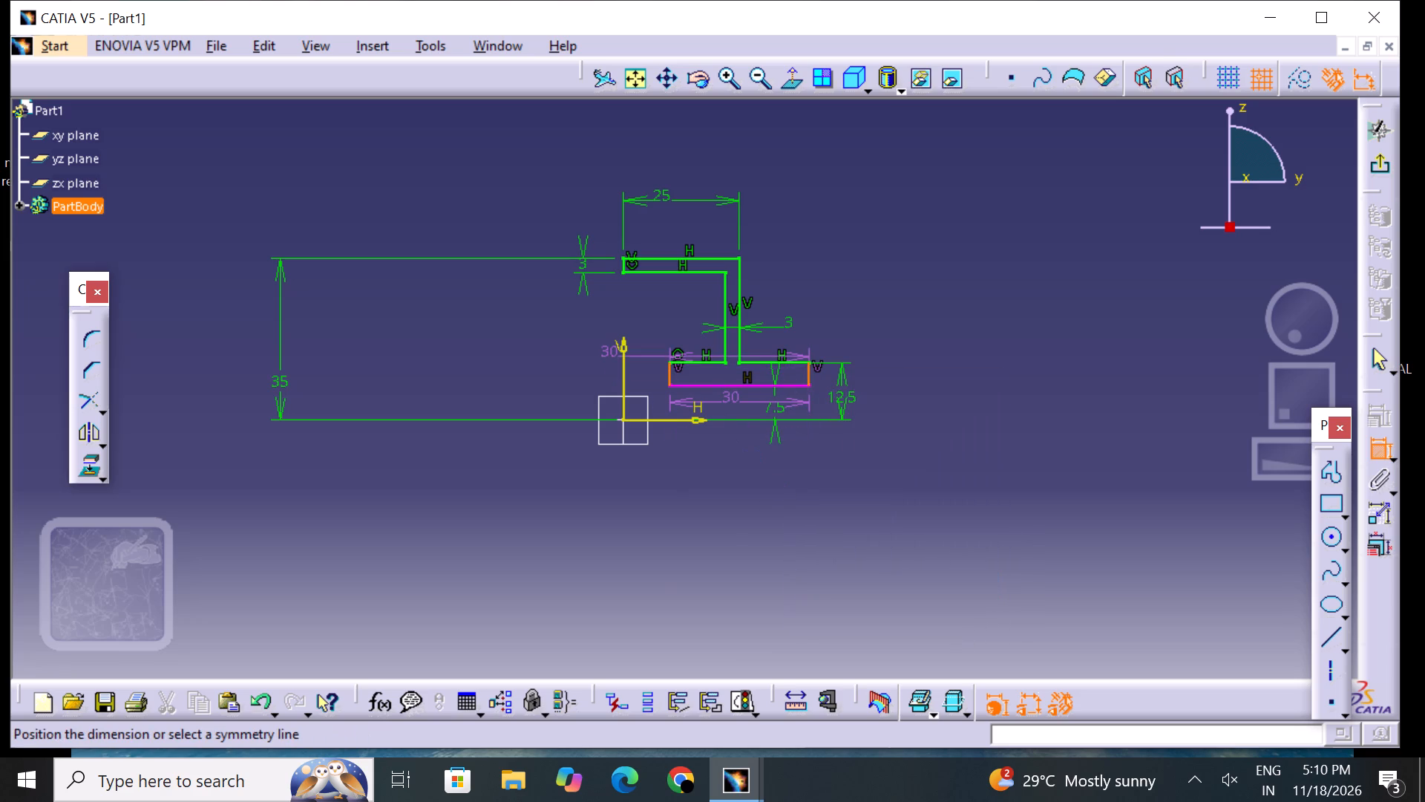
{"action": "left_click", "coordinate": [625, 348]}
{"action": "left_click", "coordinate": [704, 506]}
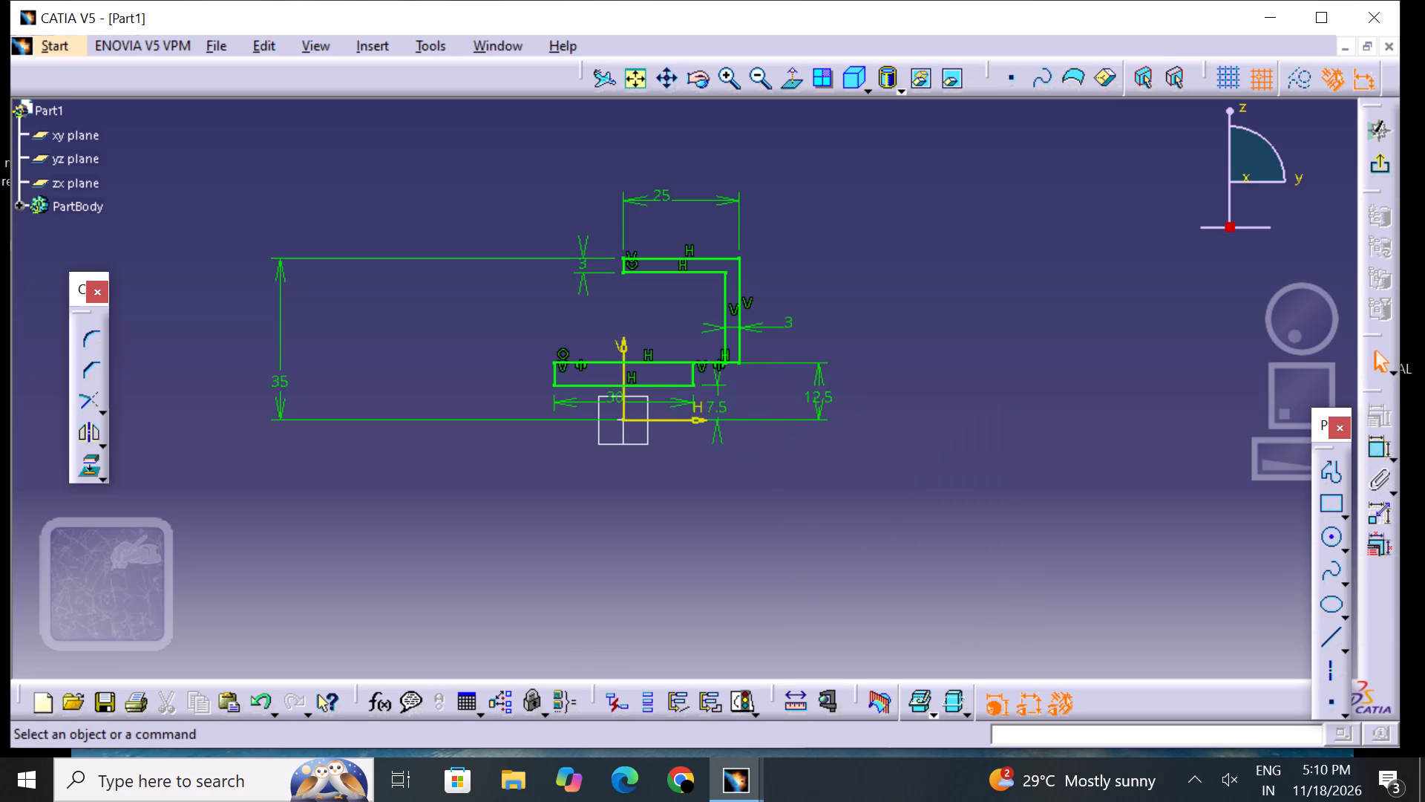
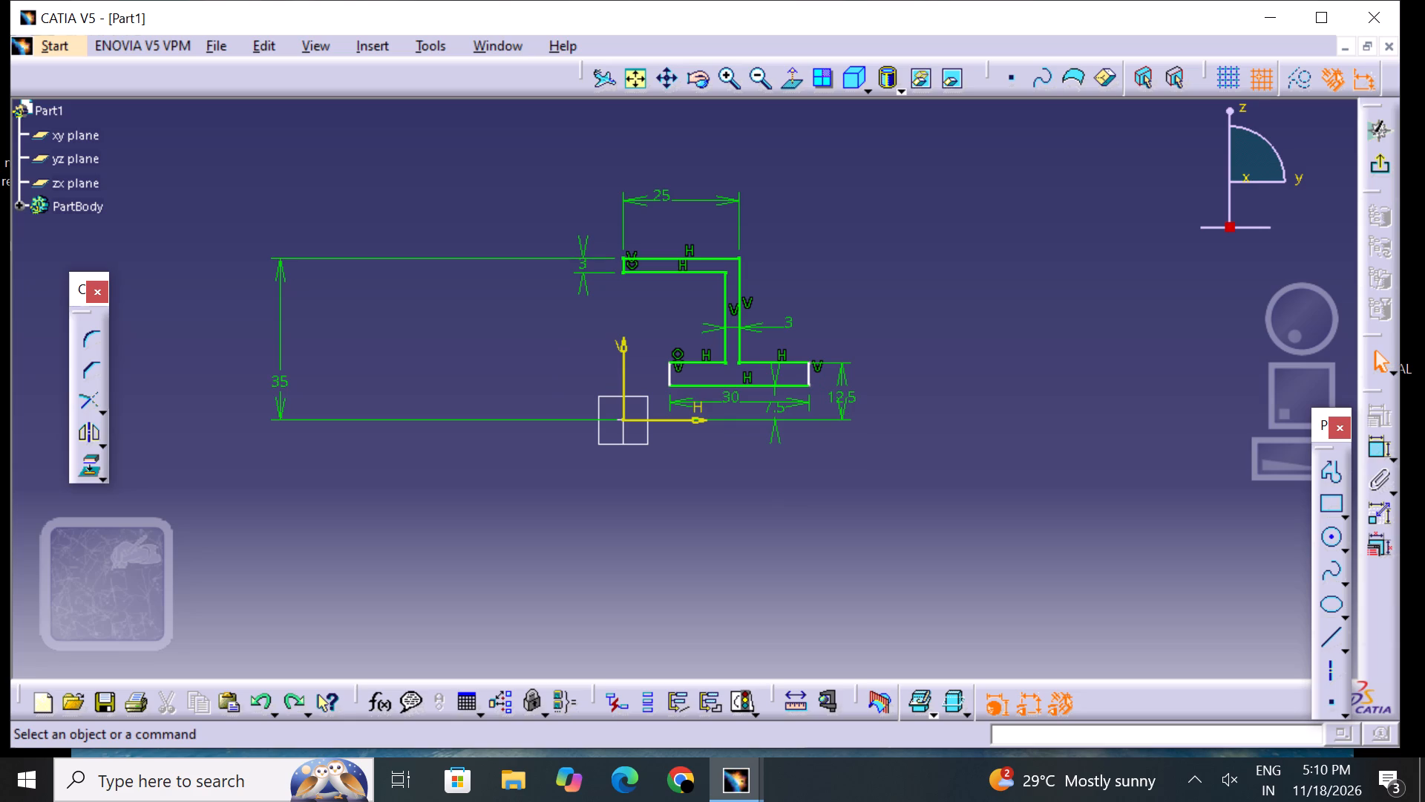
Set the length dimension of the lower flange's bottom edge to 10 mm.
{"action": "double_click", "coordinate": [730, 403]}
{"action": "key", "text": "BackSpace"}
{"action": "key", "text": "1"}
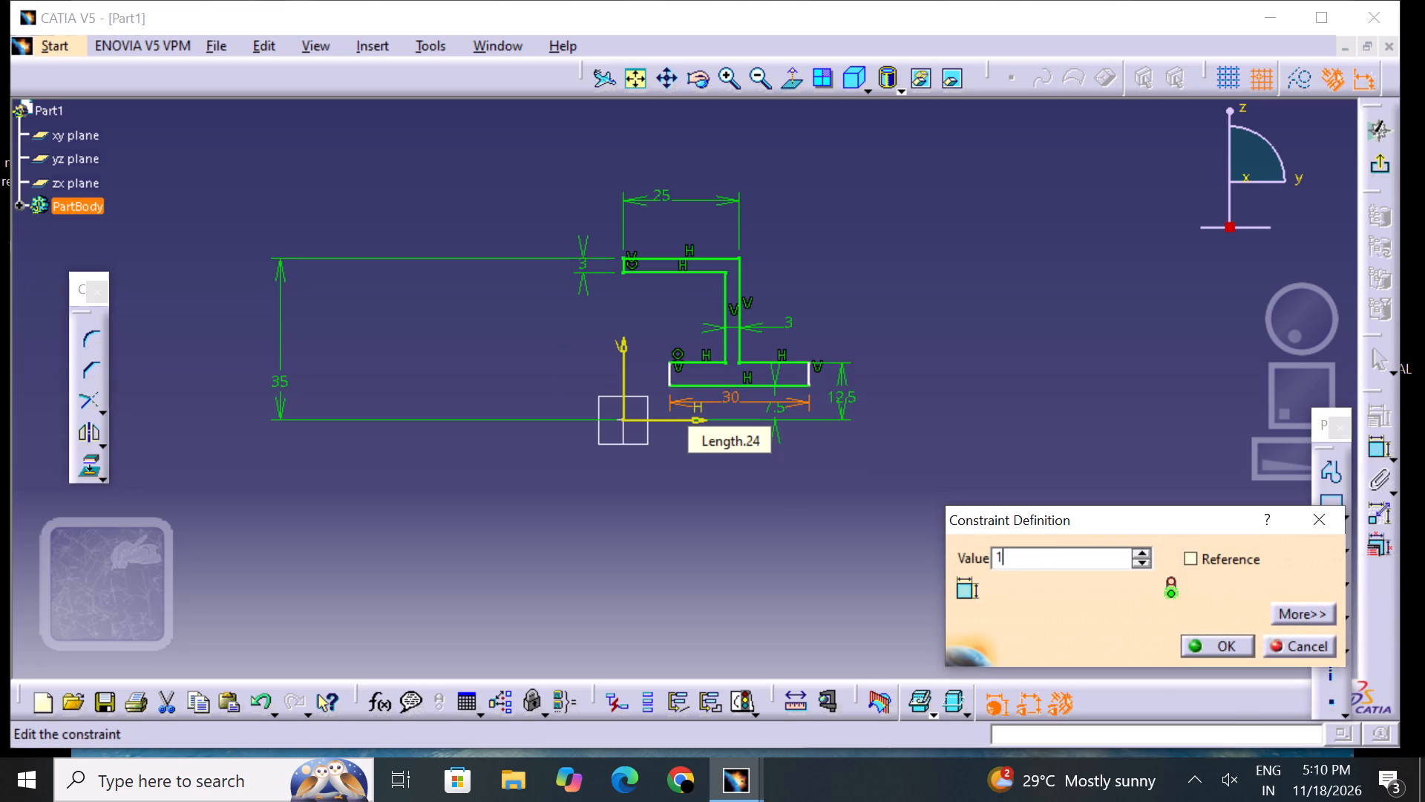
{"action": "key", "text": "0"}
{"action": "key", "text": "Return"}
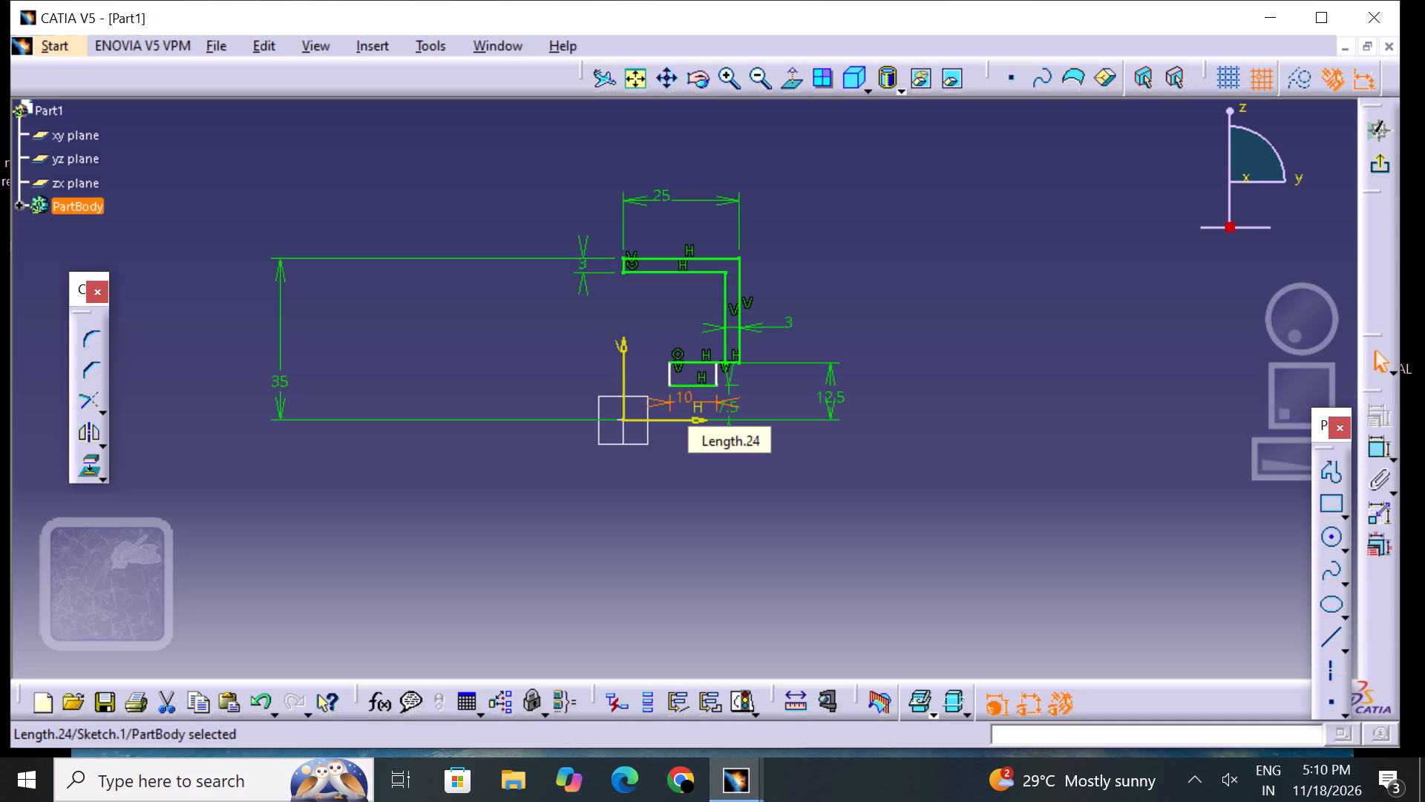
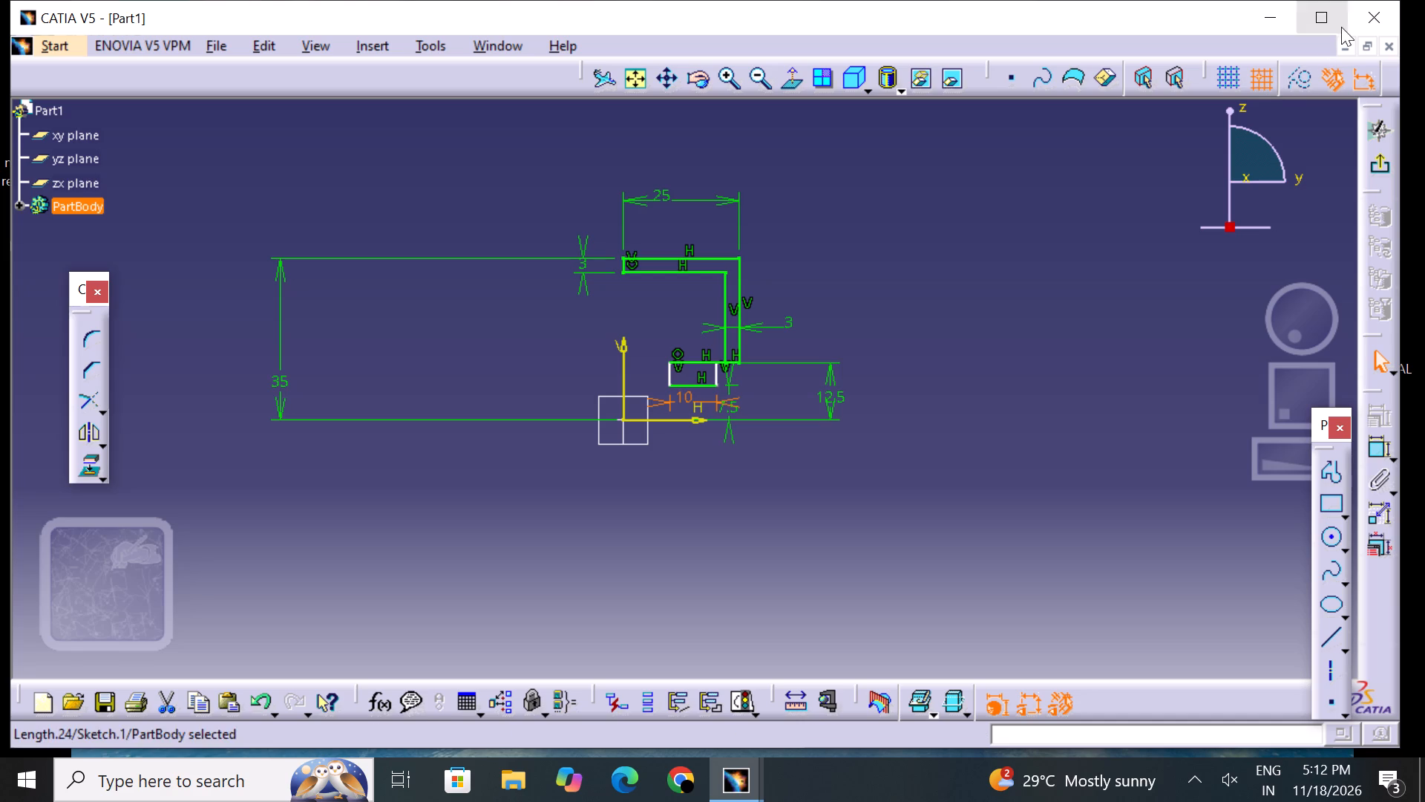
Close the Part1 and Product1 documents and exit CATIA to the desktop.
{"action": "left_click", "coordinate": [1358, 12]}
{"action": "left_click", "coordinate": [751, 425]}
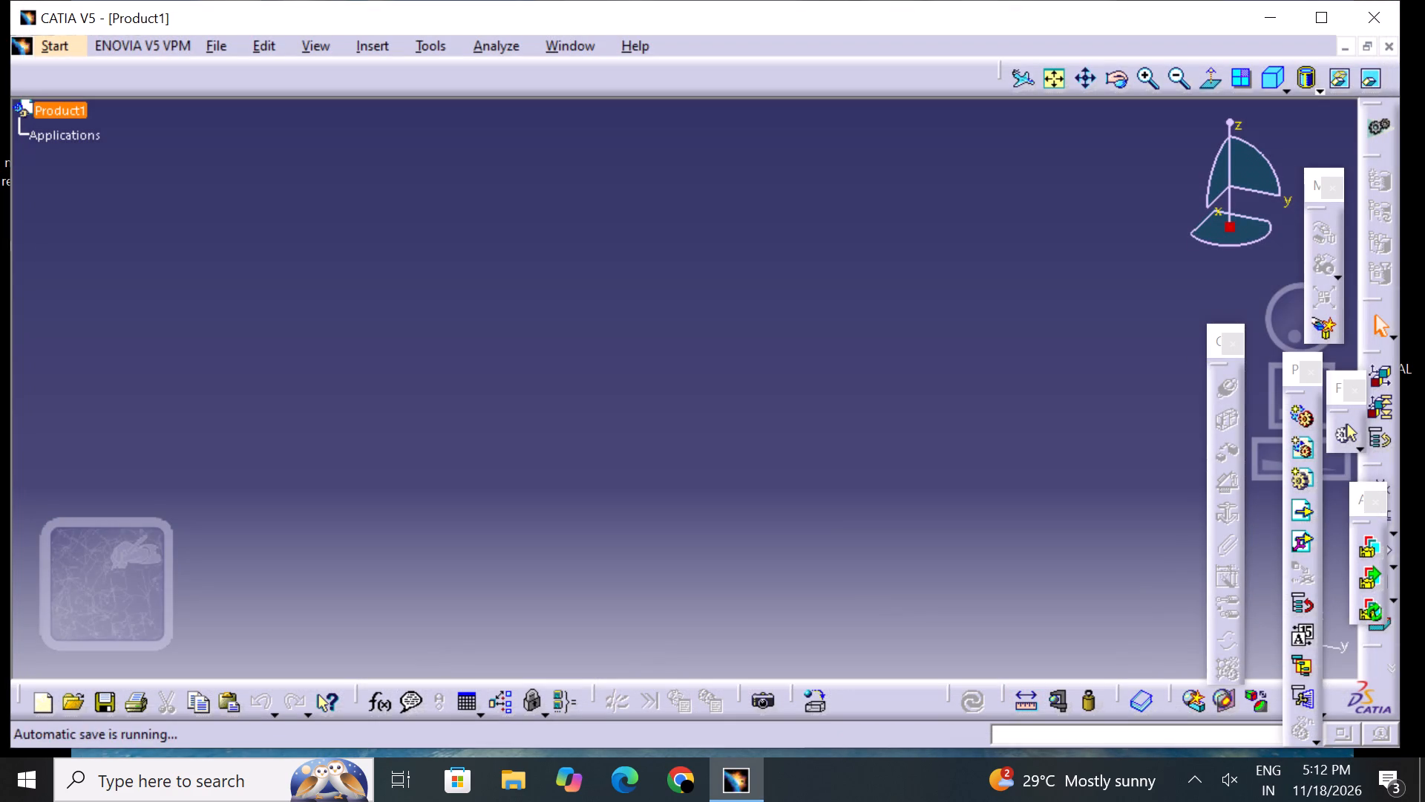
{"action": "left_click", "coordinate": [1359, 24]}
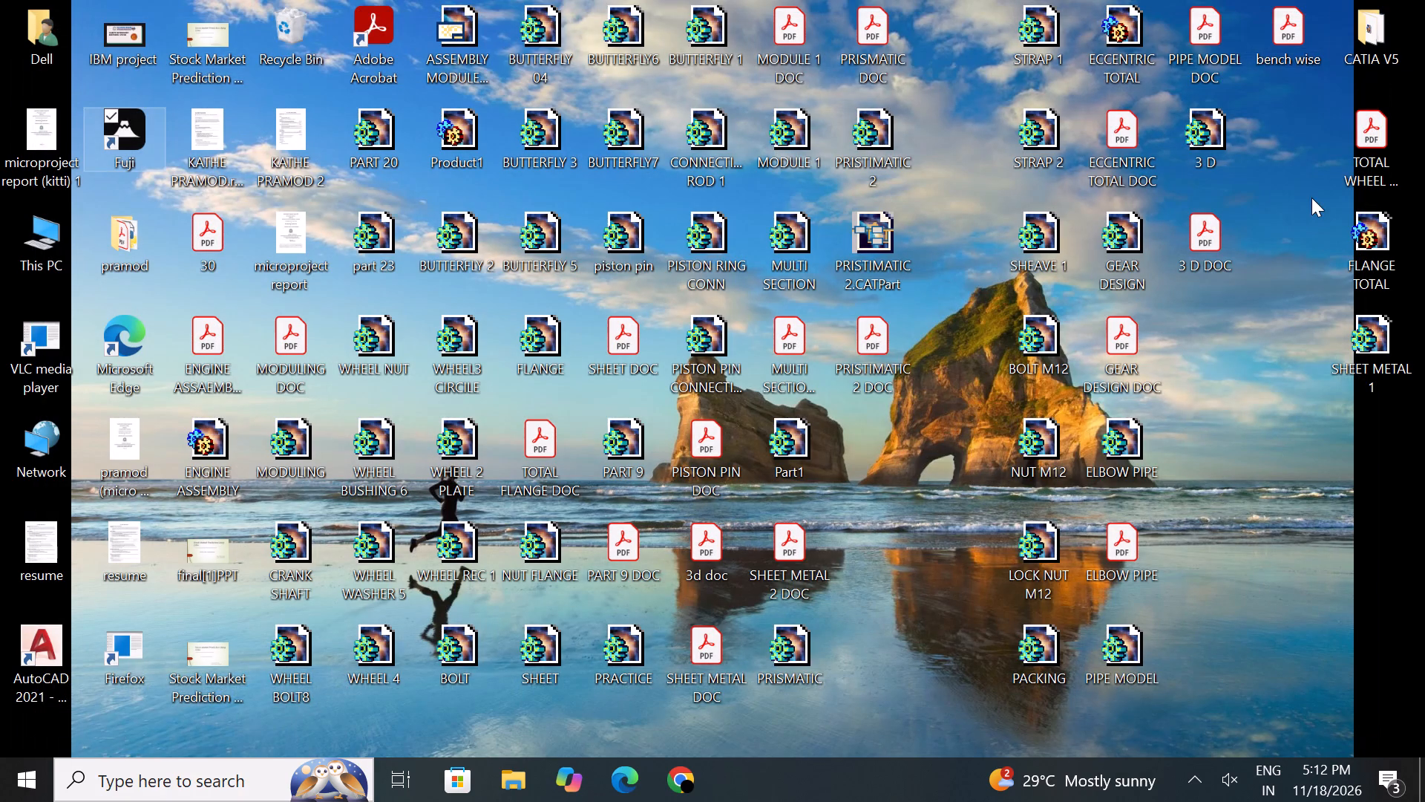
Launch the Fuji application from its desktop shortcut.
{"action": "left_click", "coordinate": [1311, 198]}
{"action": "double_click", "coordinate": [131, 117]}
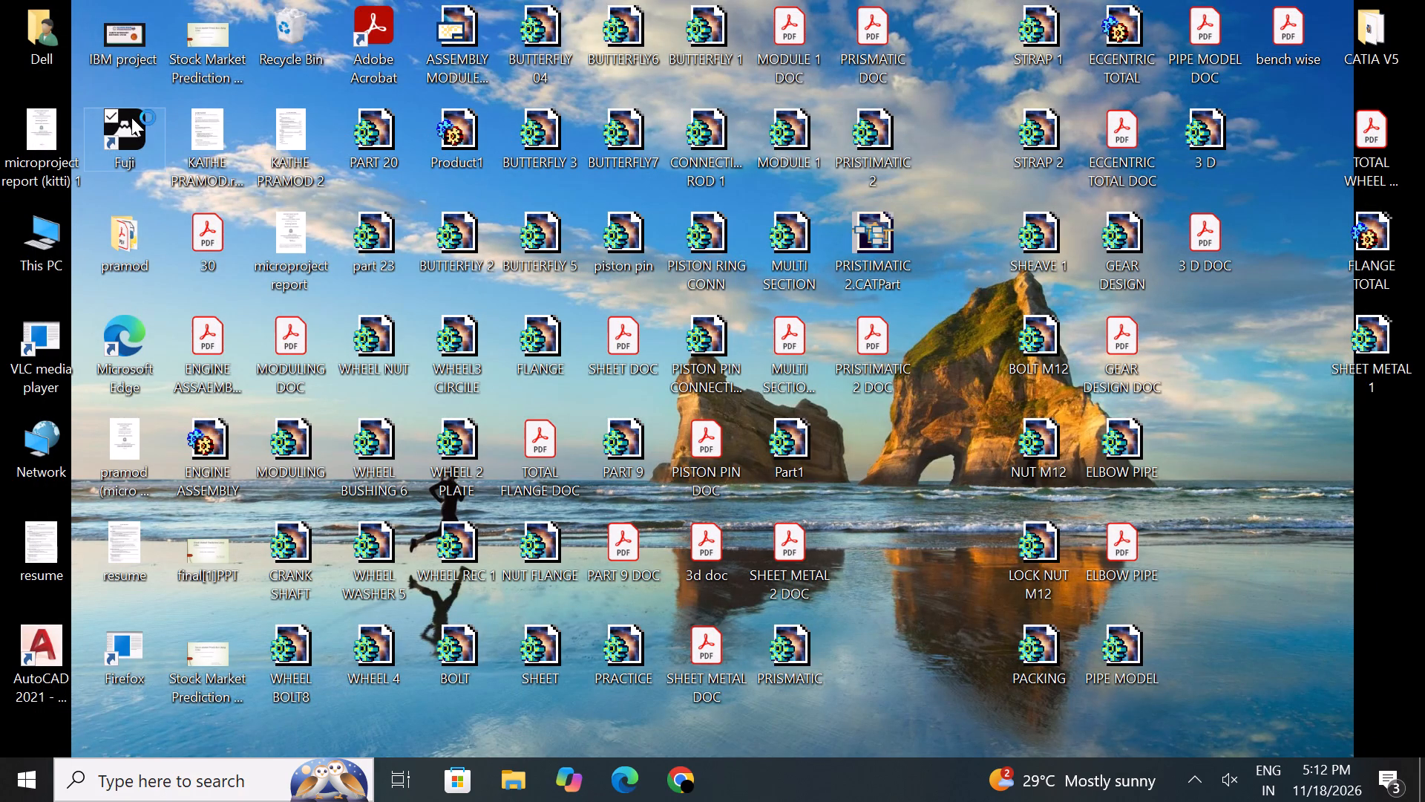
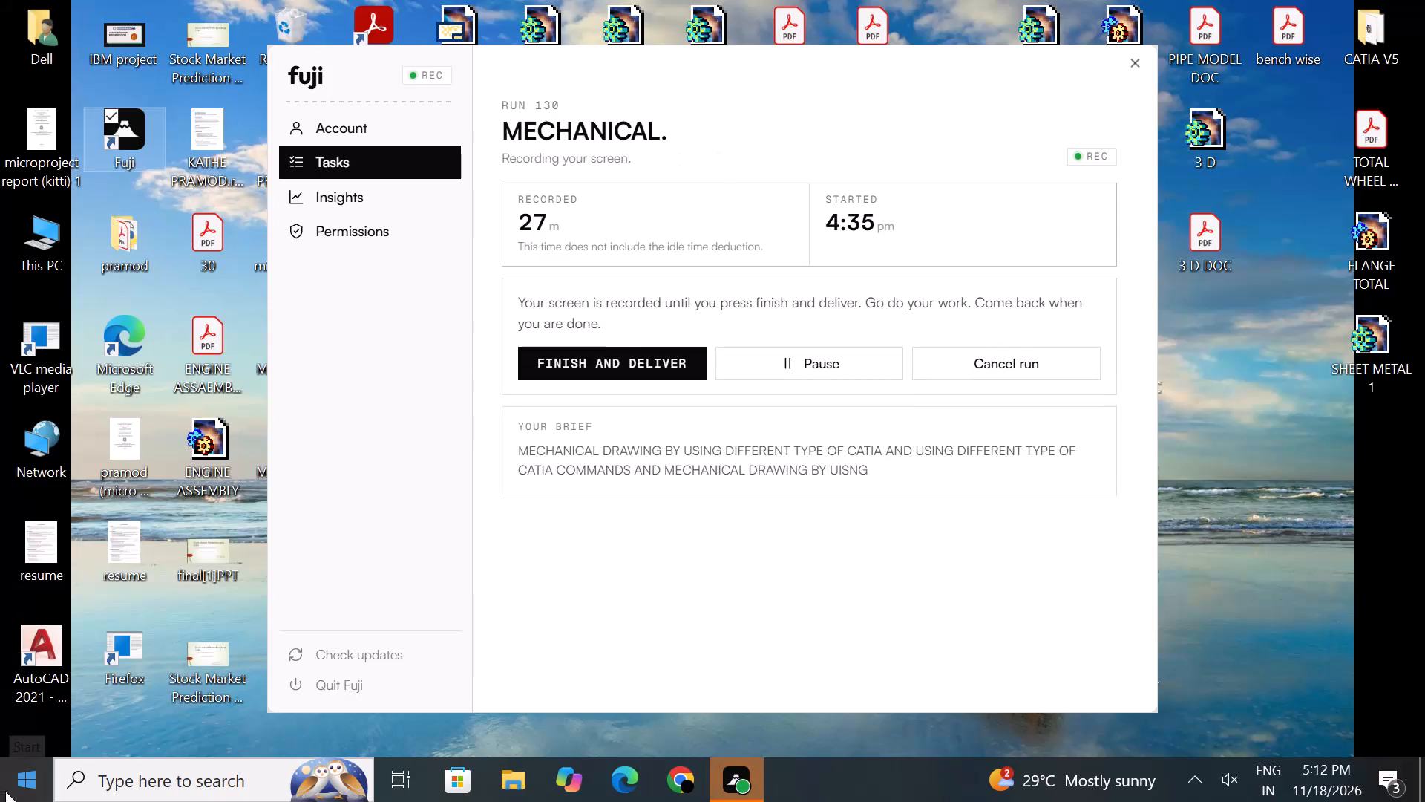
Launch CATIA V5 again from the installed applications.
{"action": "left_click", "coordinate": [10, 789]}
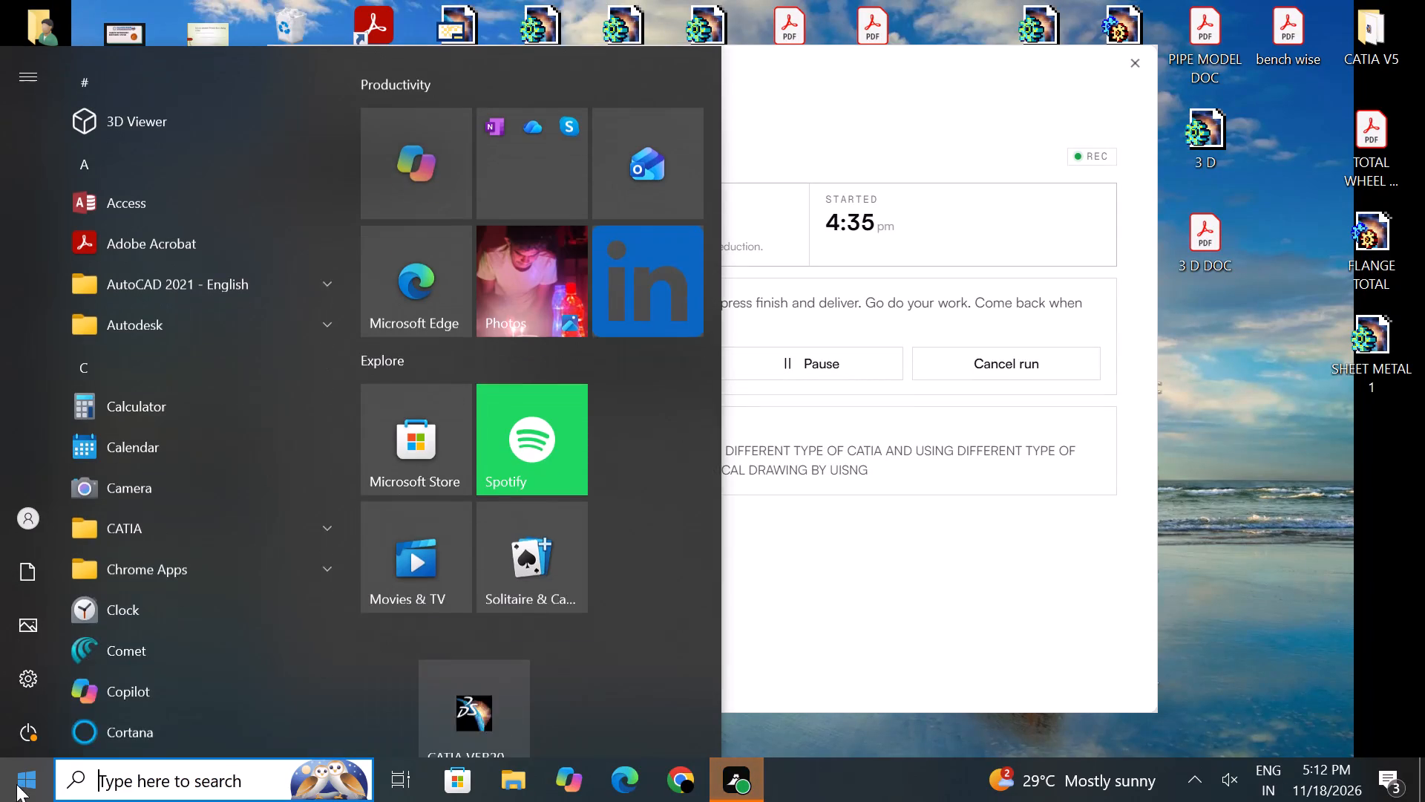
{"action": "double_click", "coordinate": [466, 717]}
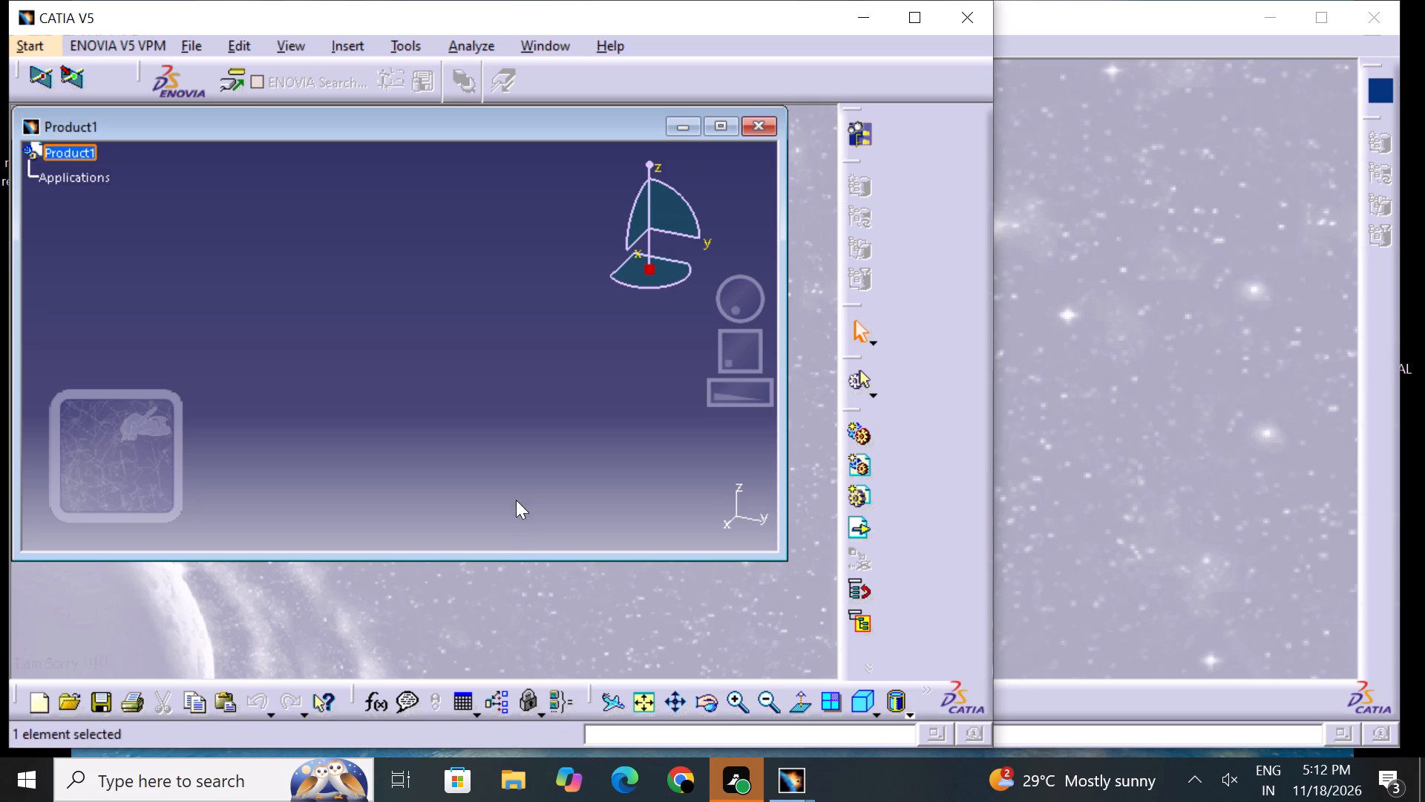
Close the front CATIA V5 window containing Product1 and dismiss the Warm Start dialog in the remaining window.
{"action": "left_click", "coordinate": [966, 15]}
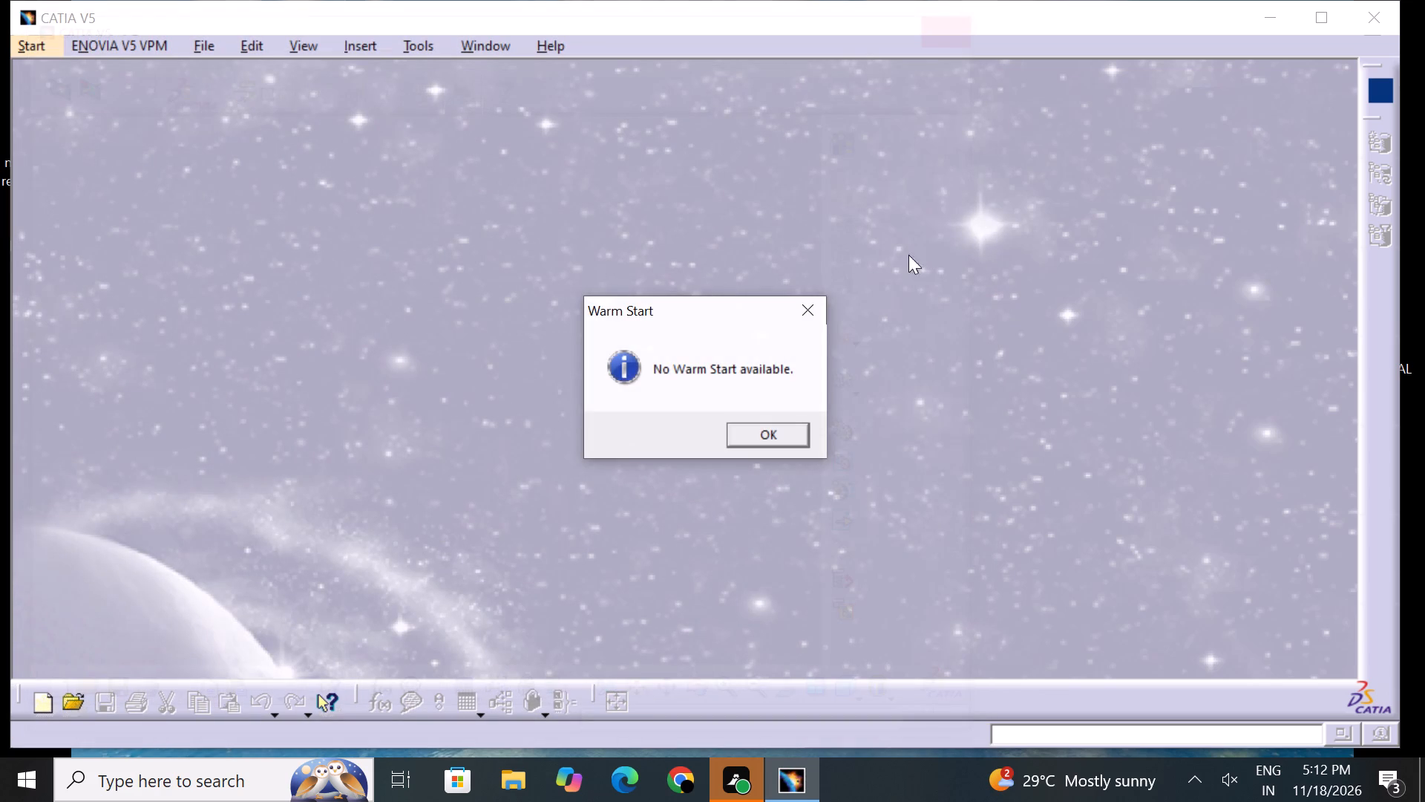
{"action": "left_click", "coordinate": [796, 315]}
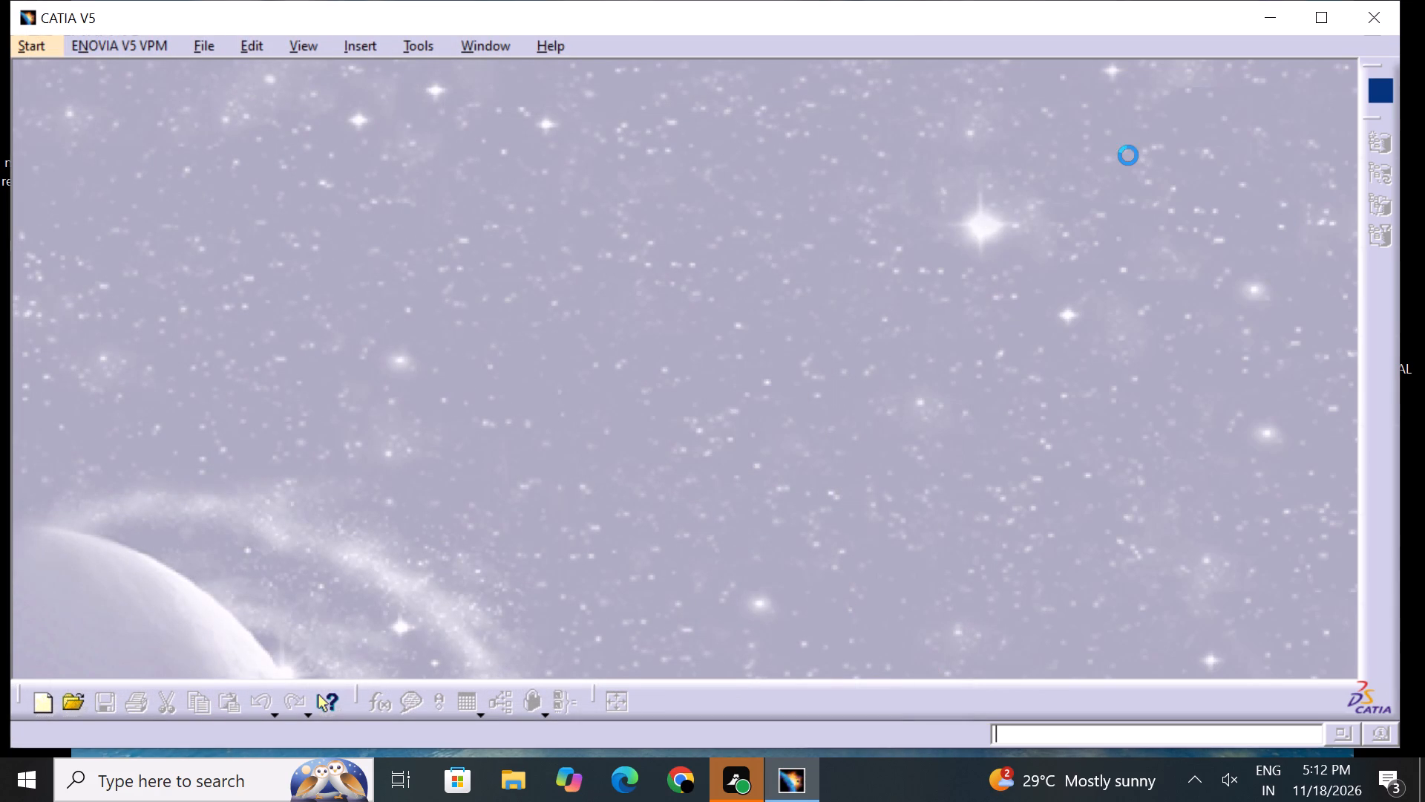
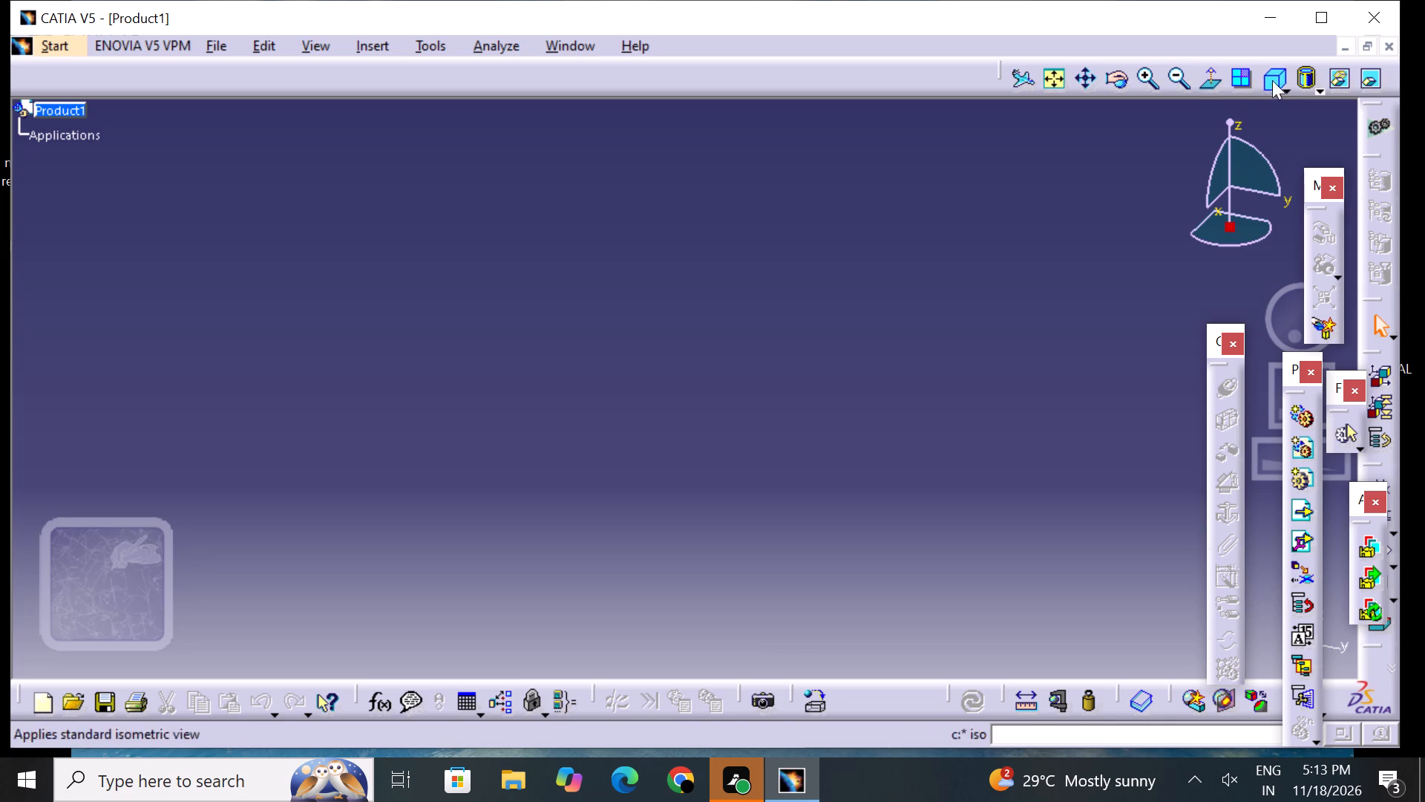
Close the empty Product1 document while keeping the CATIA V5 session open.
{"action": "left_click", "coordinate": [1392, 42]}
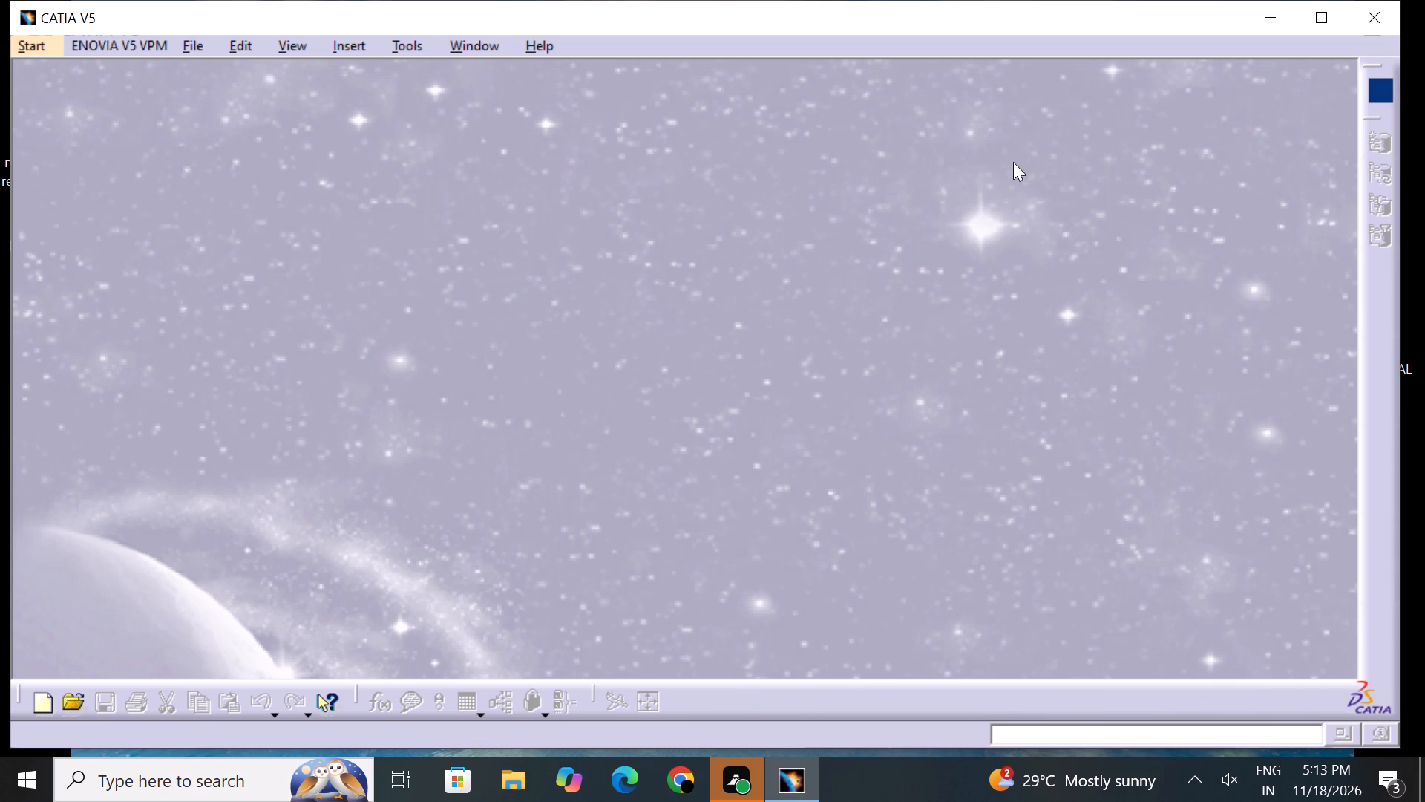
Create a new part in the Part Design workbench, keeping the name Part1 and hybrid design enabled.
{"action": "left_click", "coordinate": [36, 44]}
{"action": "left_click", "coordinate": [79, 107]}
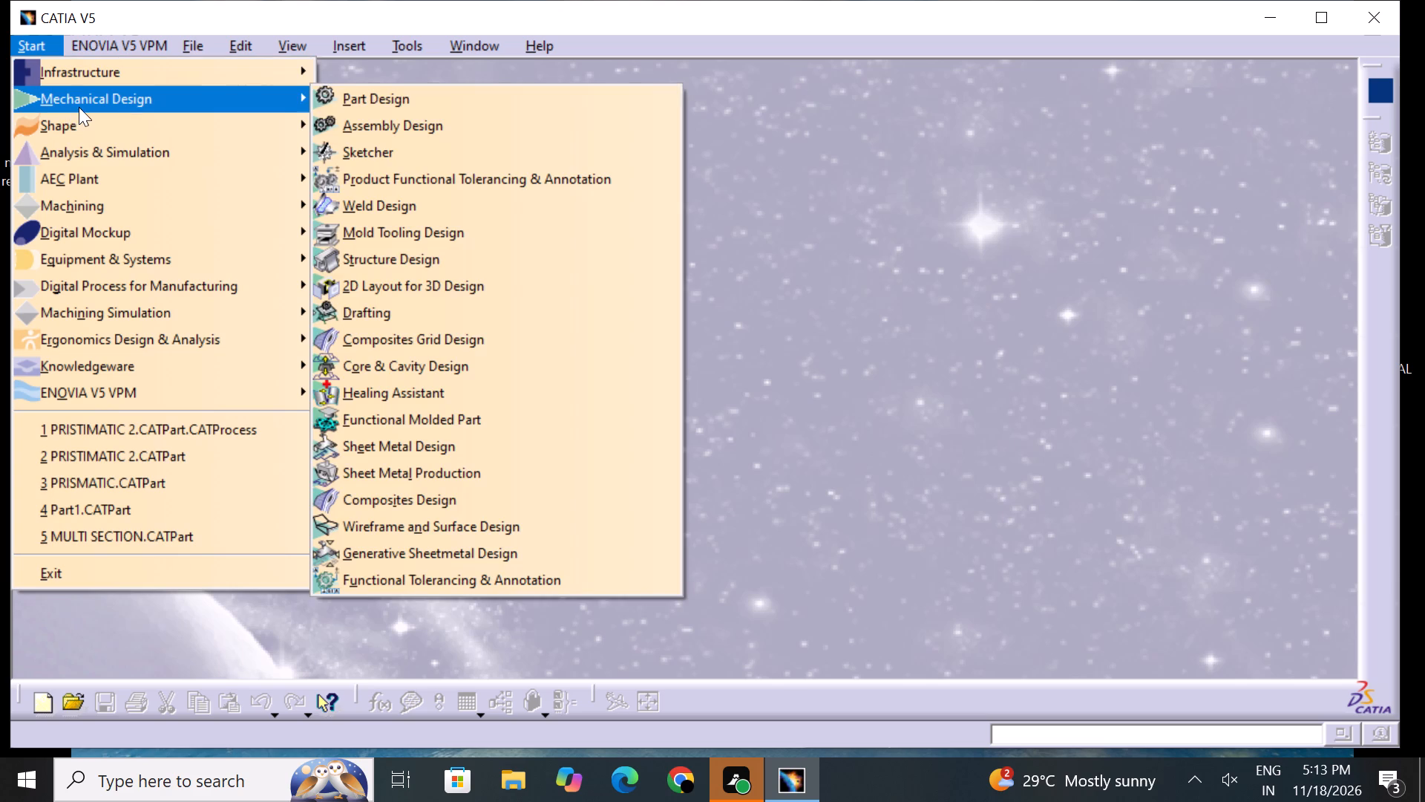
{"action": "left_click", "coordinate": [407, 102]}
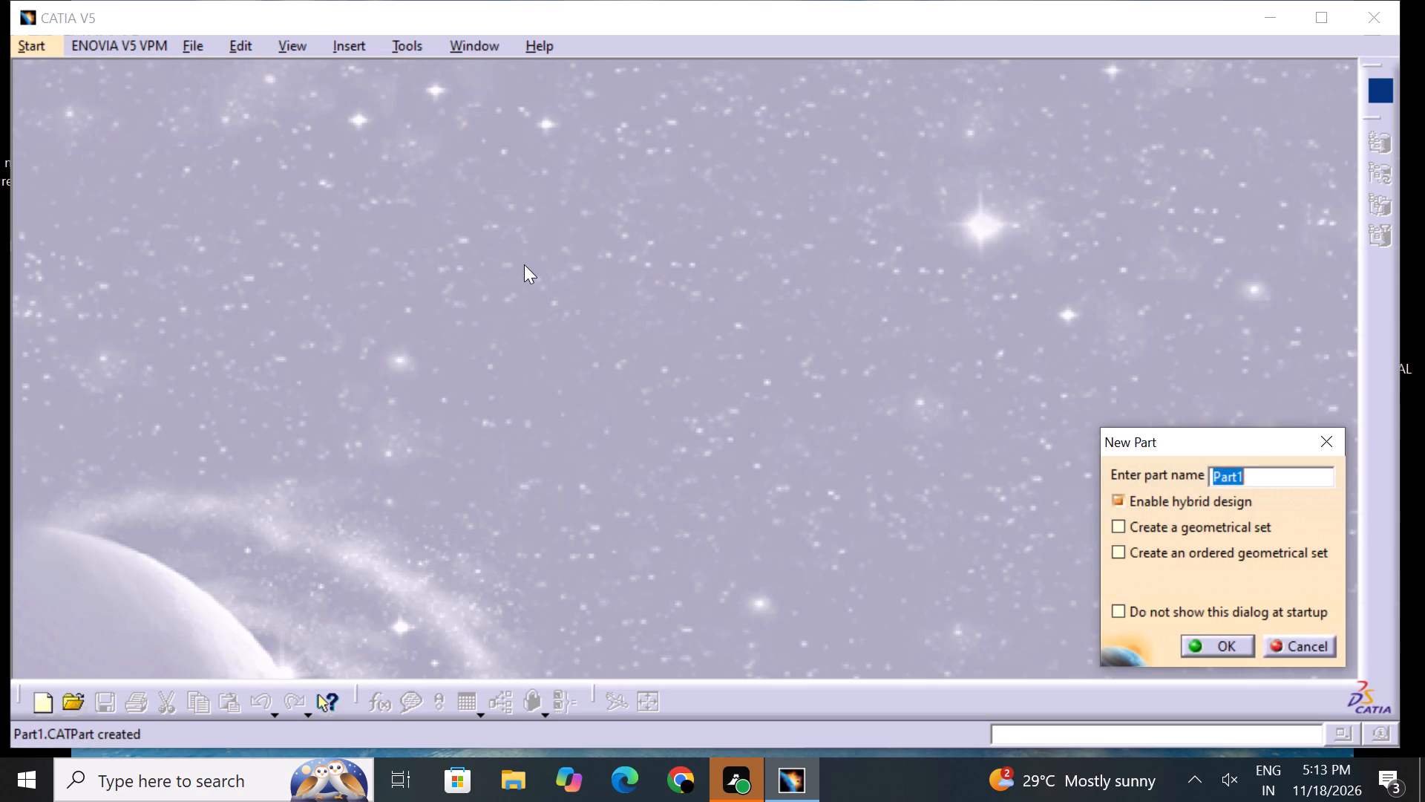
{"action": "left_click", "coordinate": [1230, 642]}
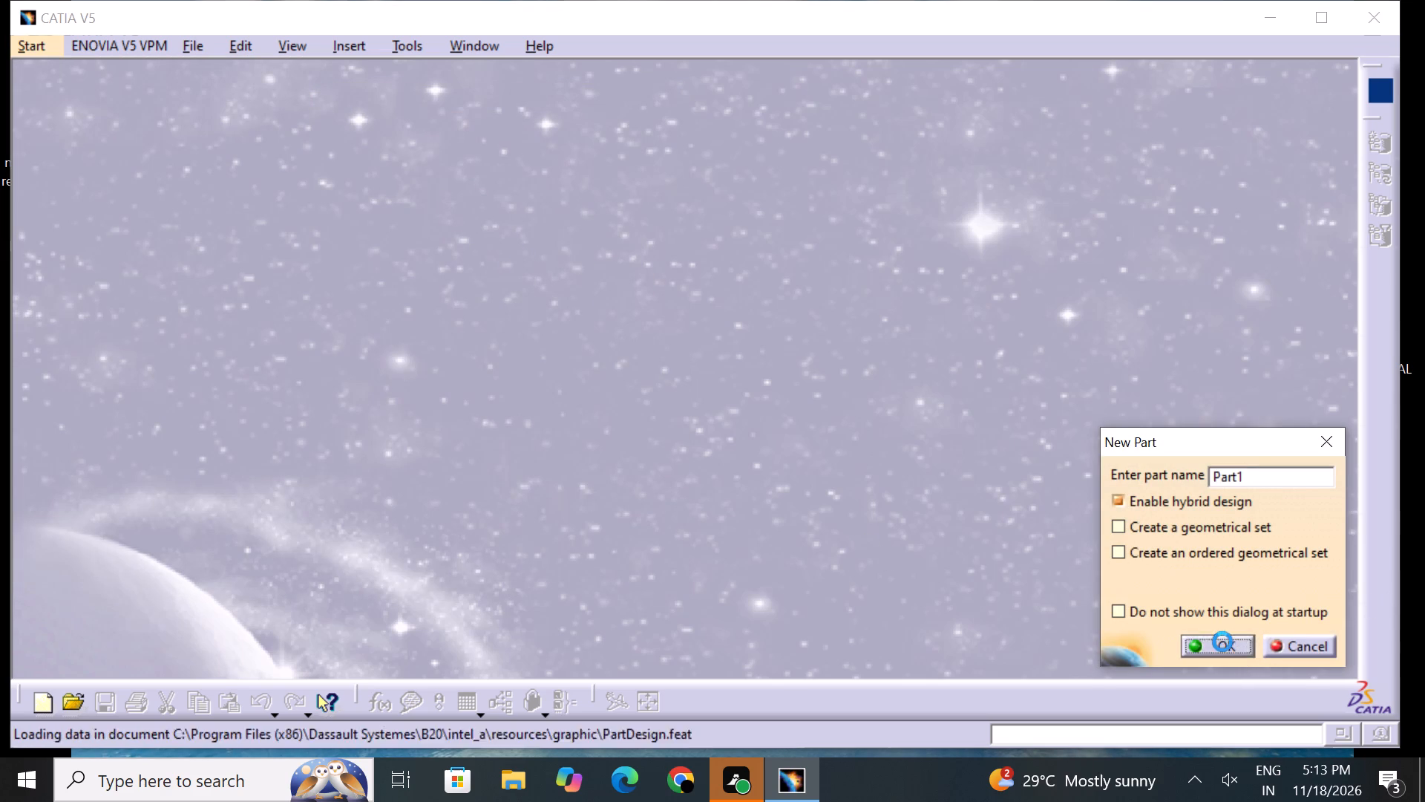
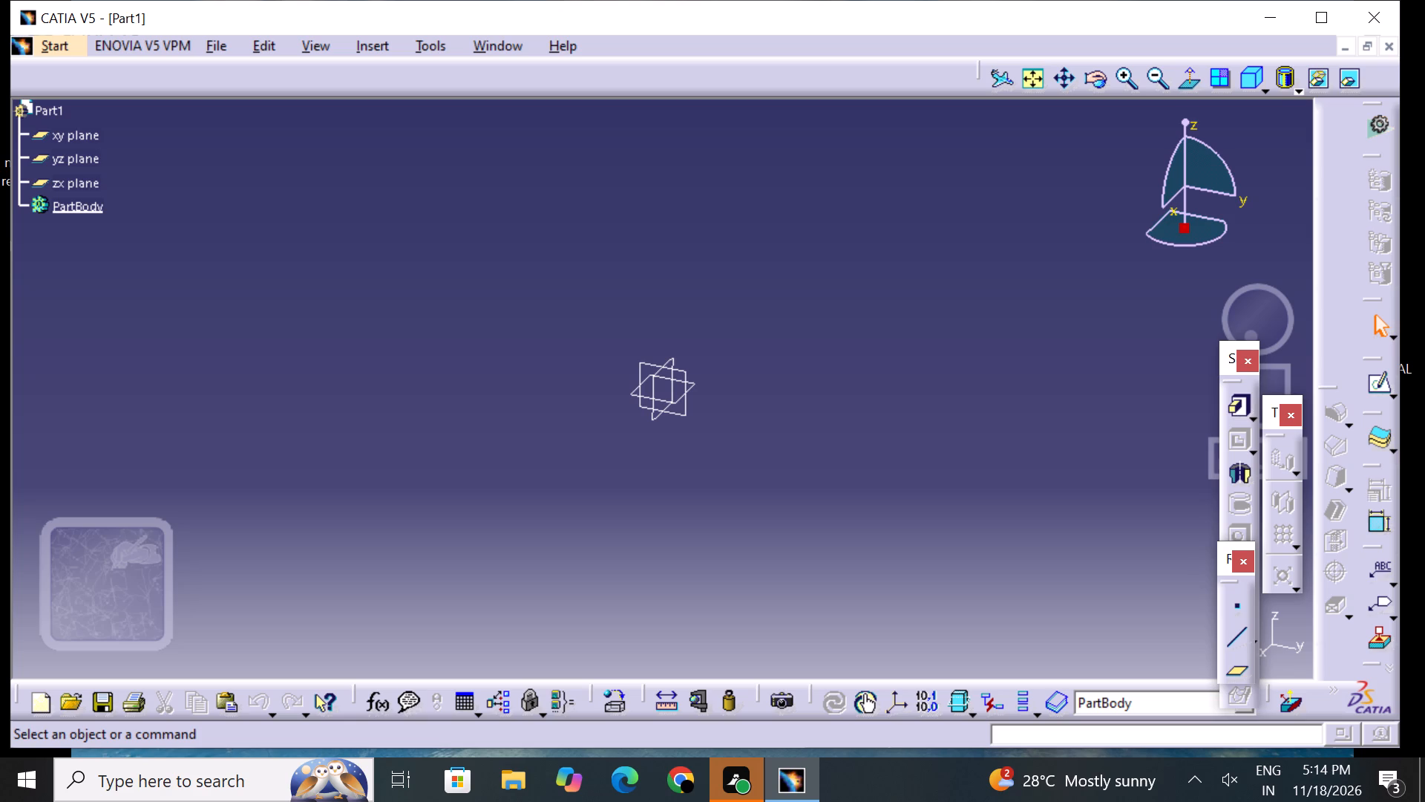
Open a new sketch on the yz plane.
{"action": "left_click", "coordinate": [71, 163]}
{"action": "left_click", "coordinate": [1371, 394]}
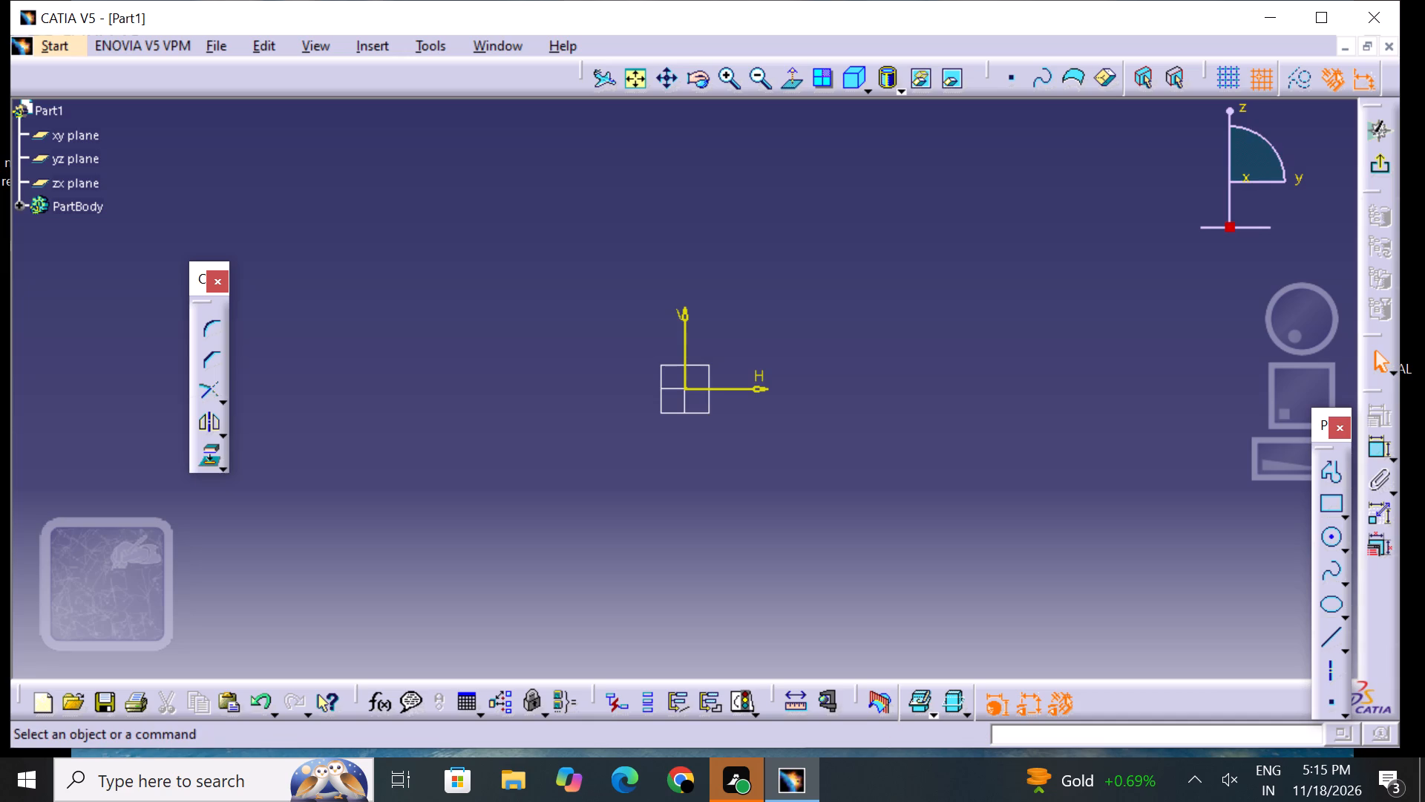
Start a Profile at the origin: vertical line up 60 mm, tangent arc ending at H 40, V 60 mm, vertical line down to about V 20 mm.
{"action": "left_click", "coordinate": [1320, 472]}
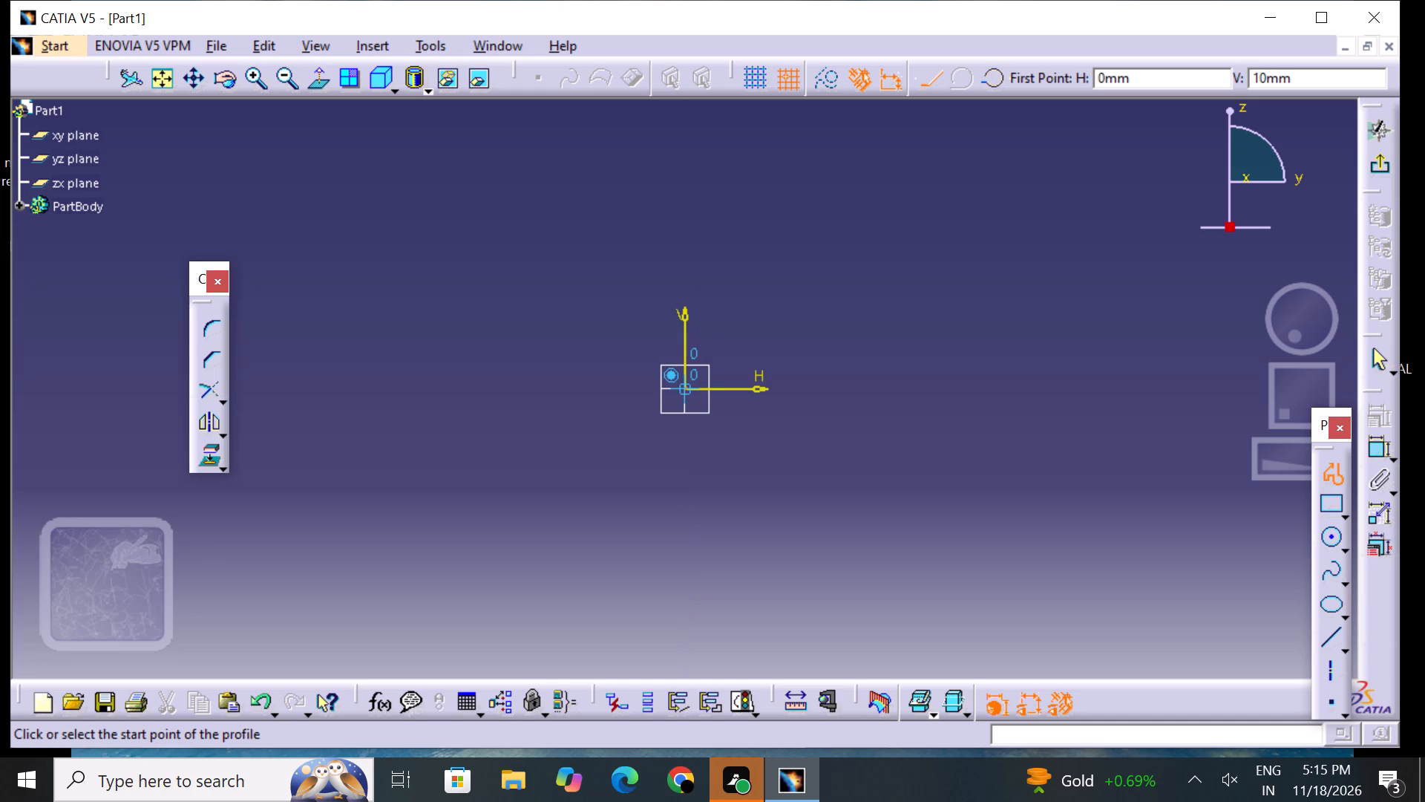
{"action": "left_click", "coordinate": [684, 381]}
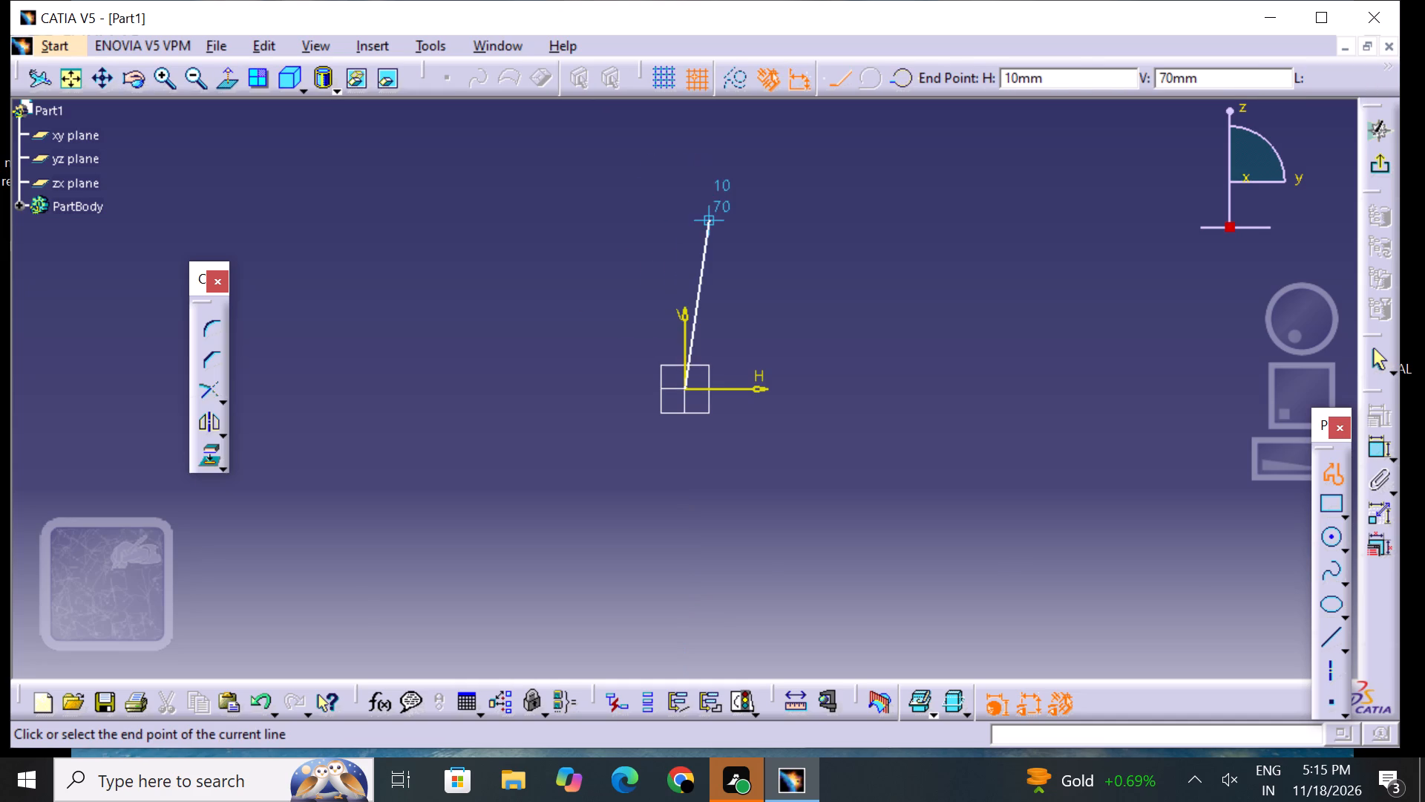
{"action": "left_click", "coordinate": [678, 247]}
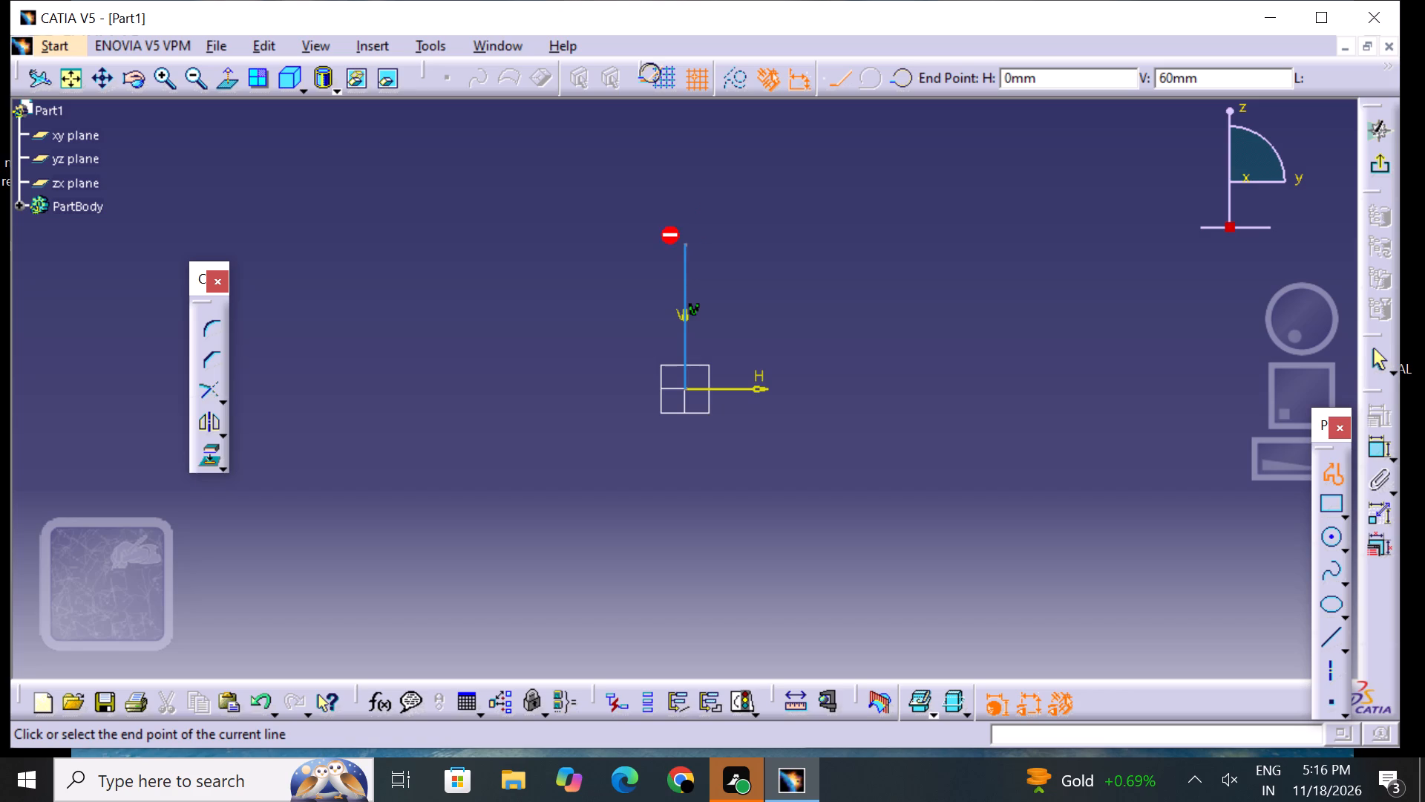
{"action": "left_click", "coordinate": [873, 80]}
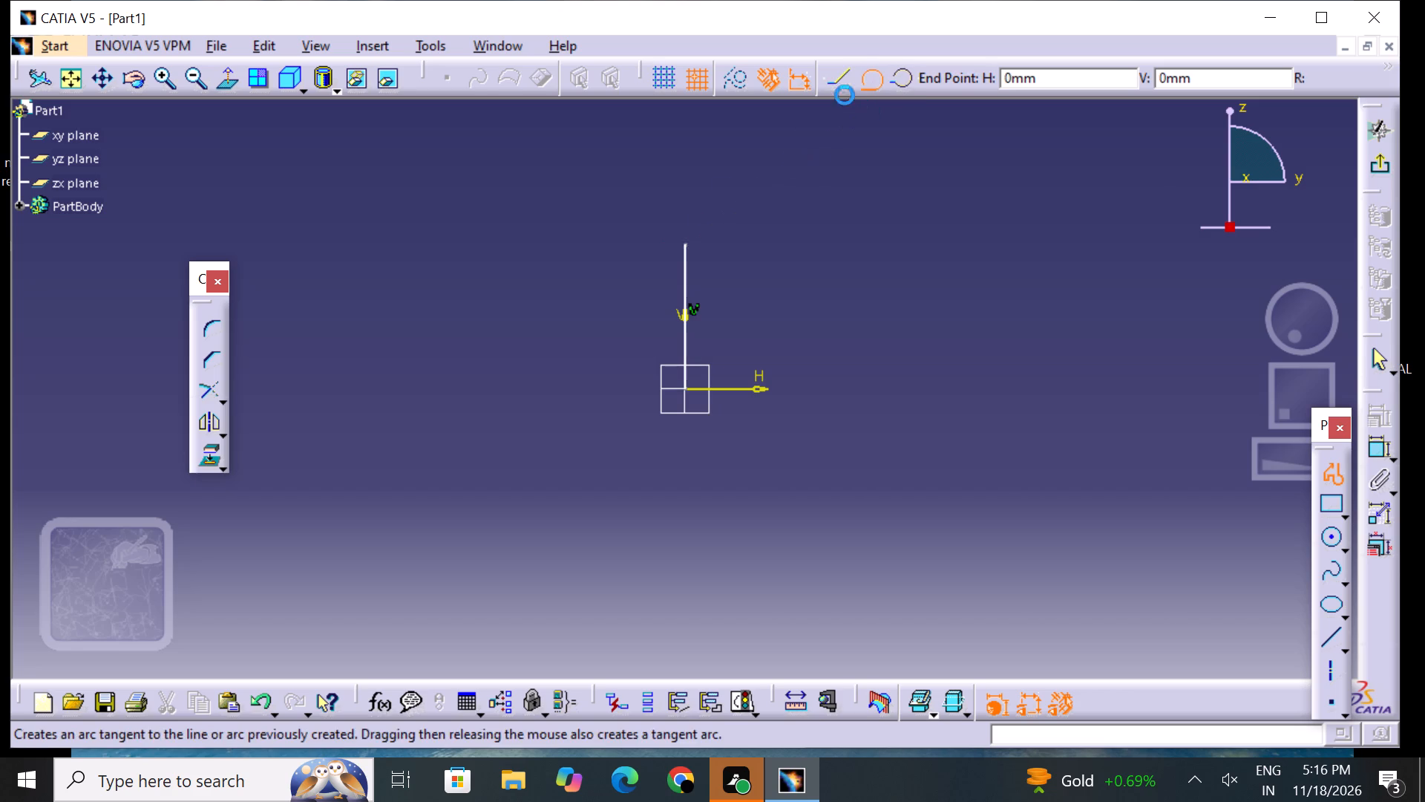
{"action": "left_click", "coordinate": [783, 245]}
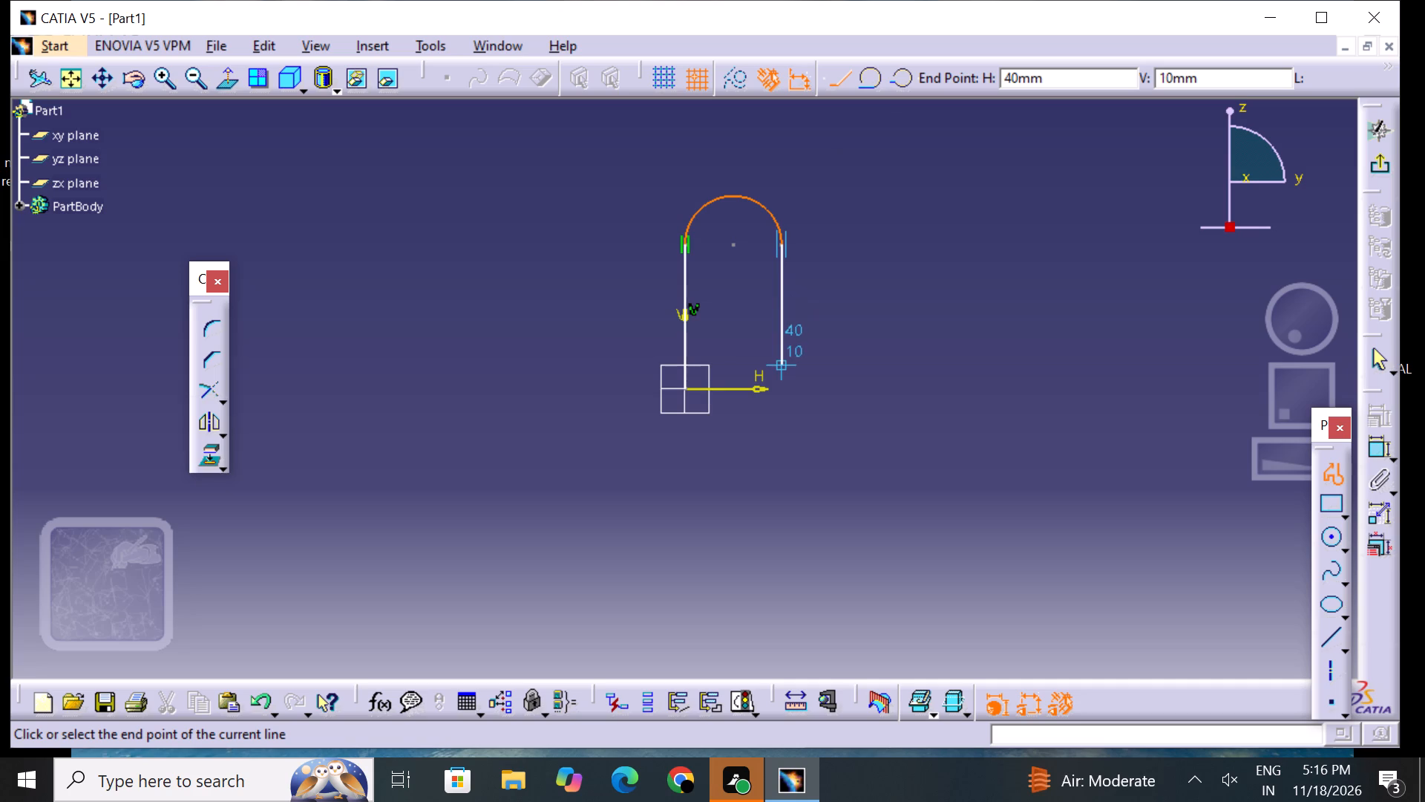
{"action": "left_click", "coordinate": [776, 341]}
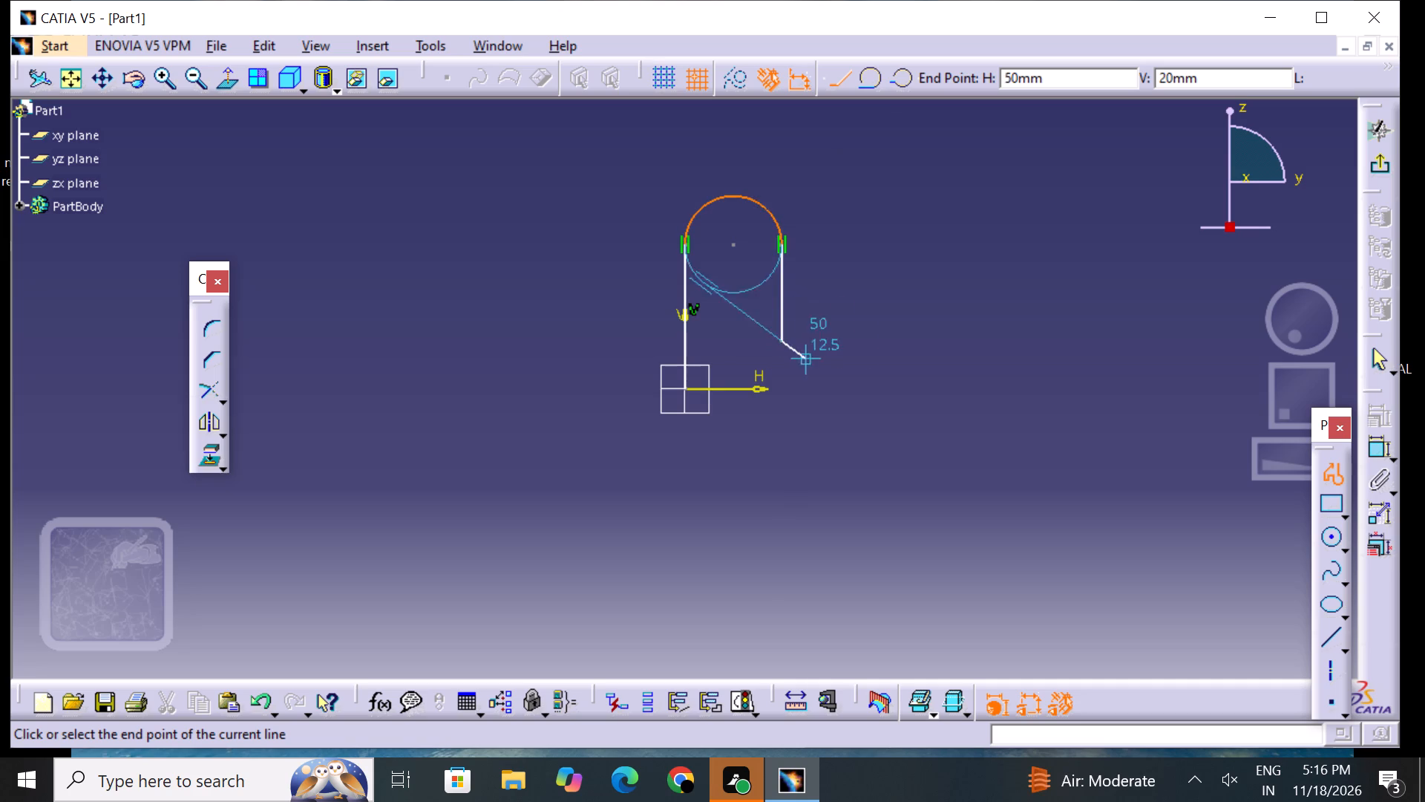
Close the profile at the origin with a foot reaching about H 80 mm and a leg about 10 mm wide and 50 mm long below the H axis.
{"action": "left_click", "coordinate": [882, 343]}
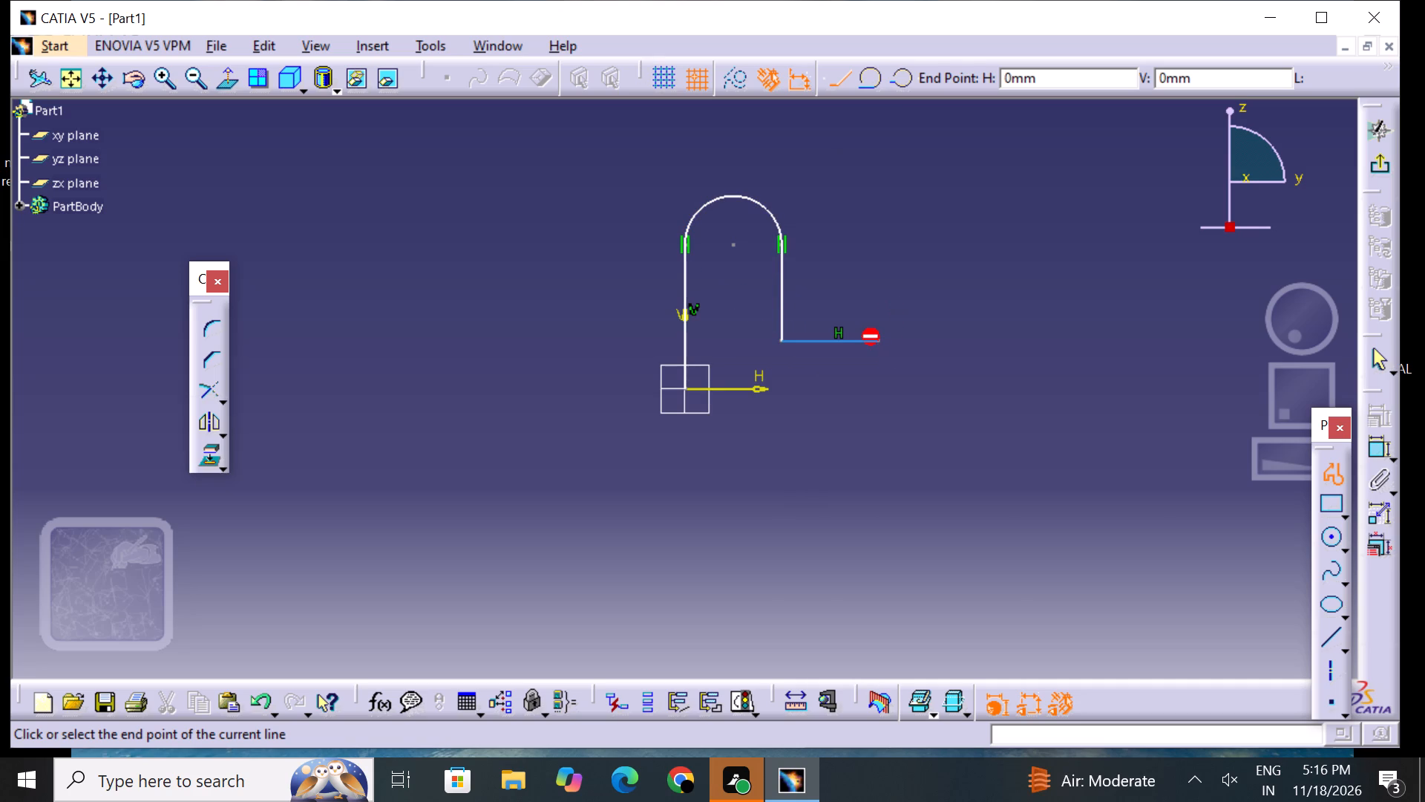
{"action": "left_click", "coordinate": [875, 387]}
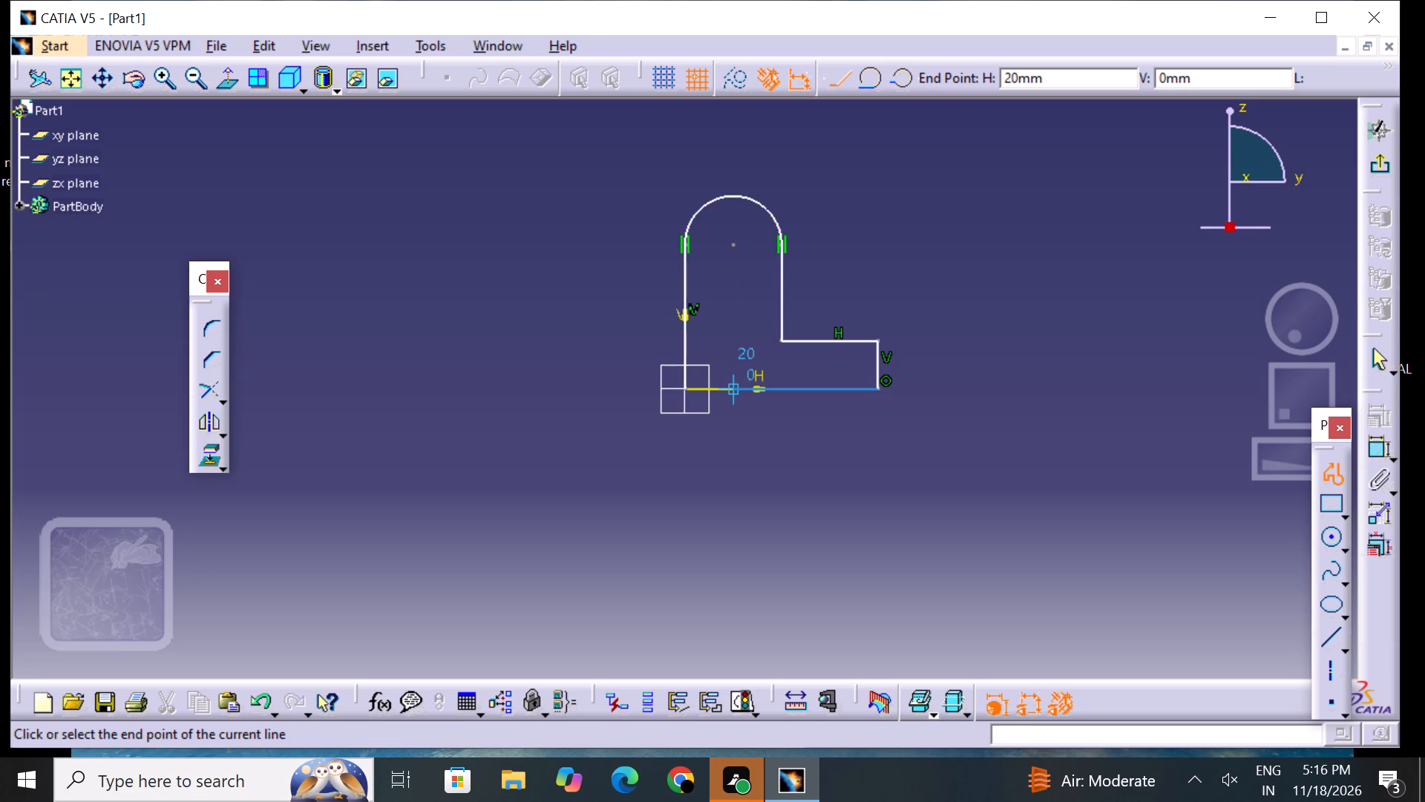
{"action": "left_click", "coordinate": [718, 394]}
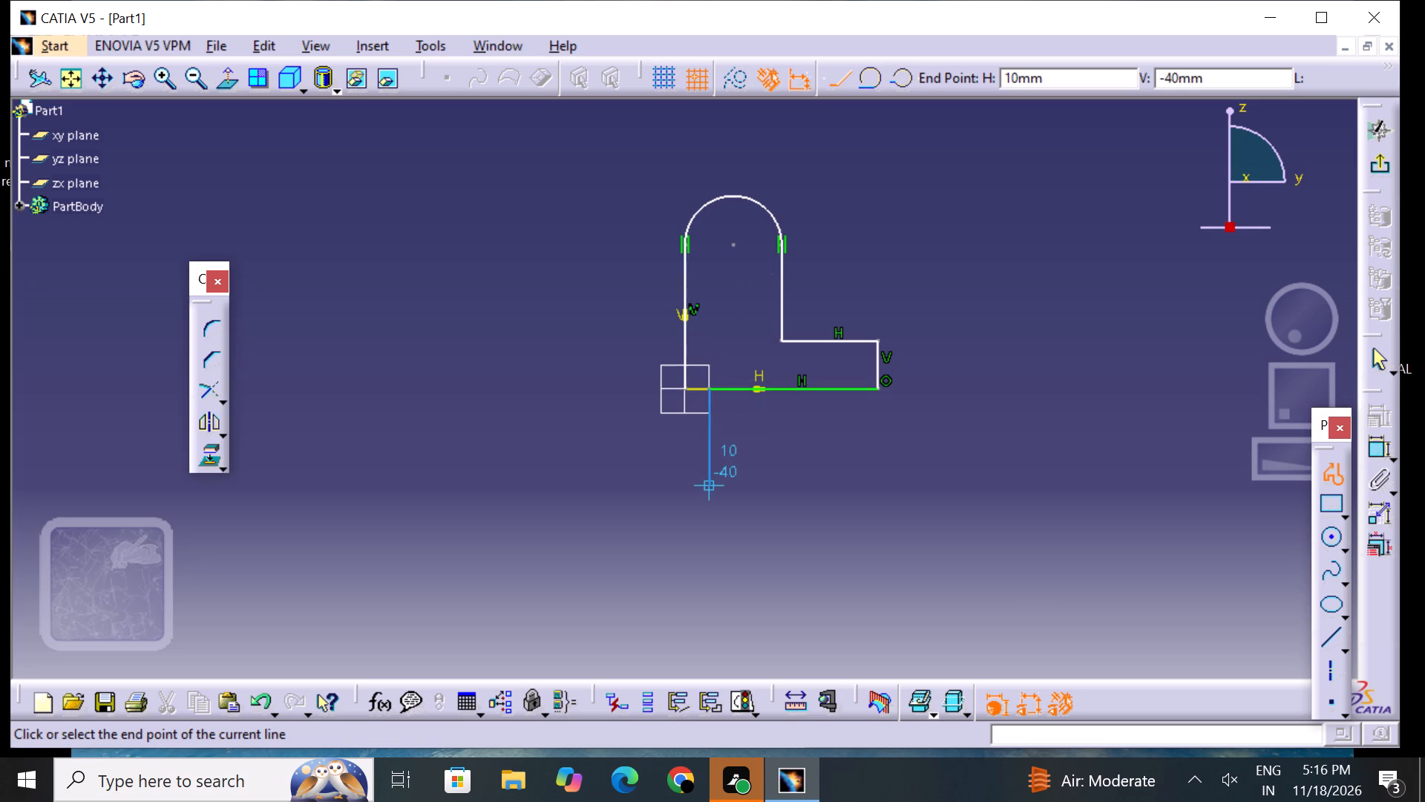
{"action": "left_click", "coordinate": [707, 504]}
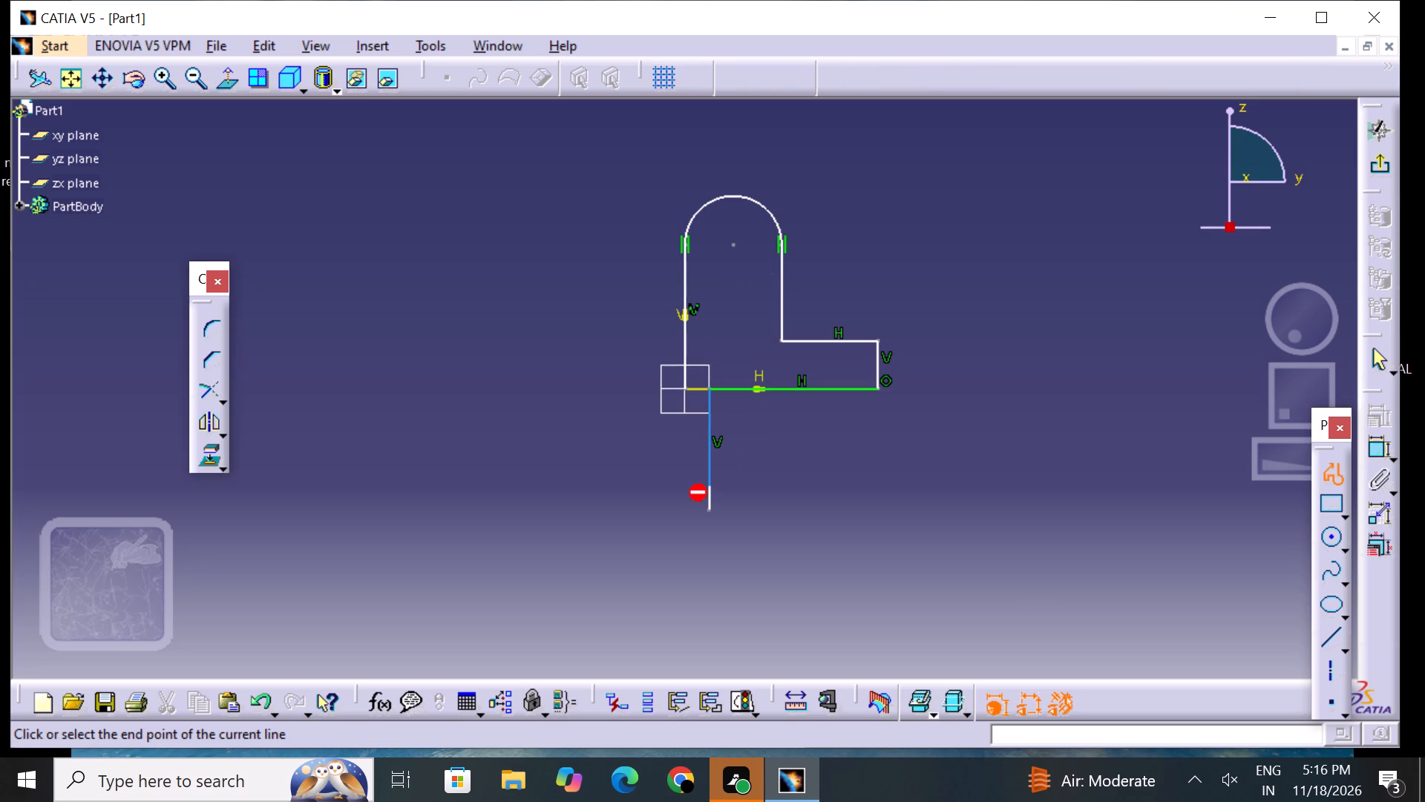
{"action": "left_click", "coordinate": [684, 505]}
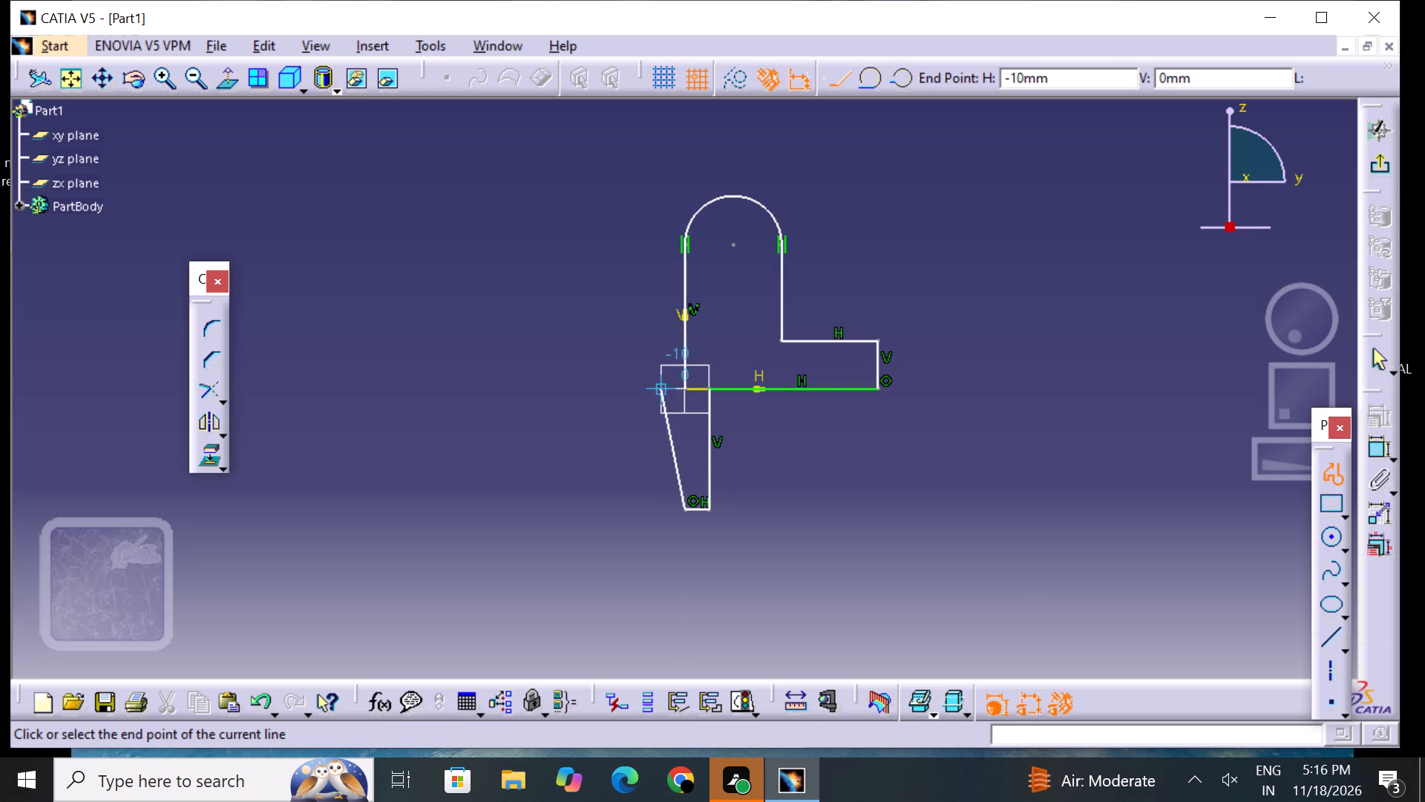
{"action": "left_click", "coordinate": [683, 390]}
{"action": "left_click", "coordinate": [616, 431]}
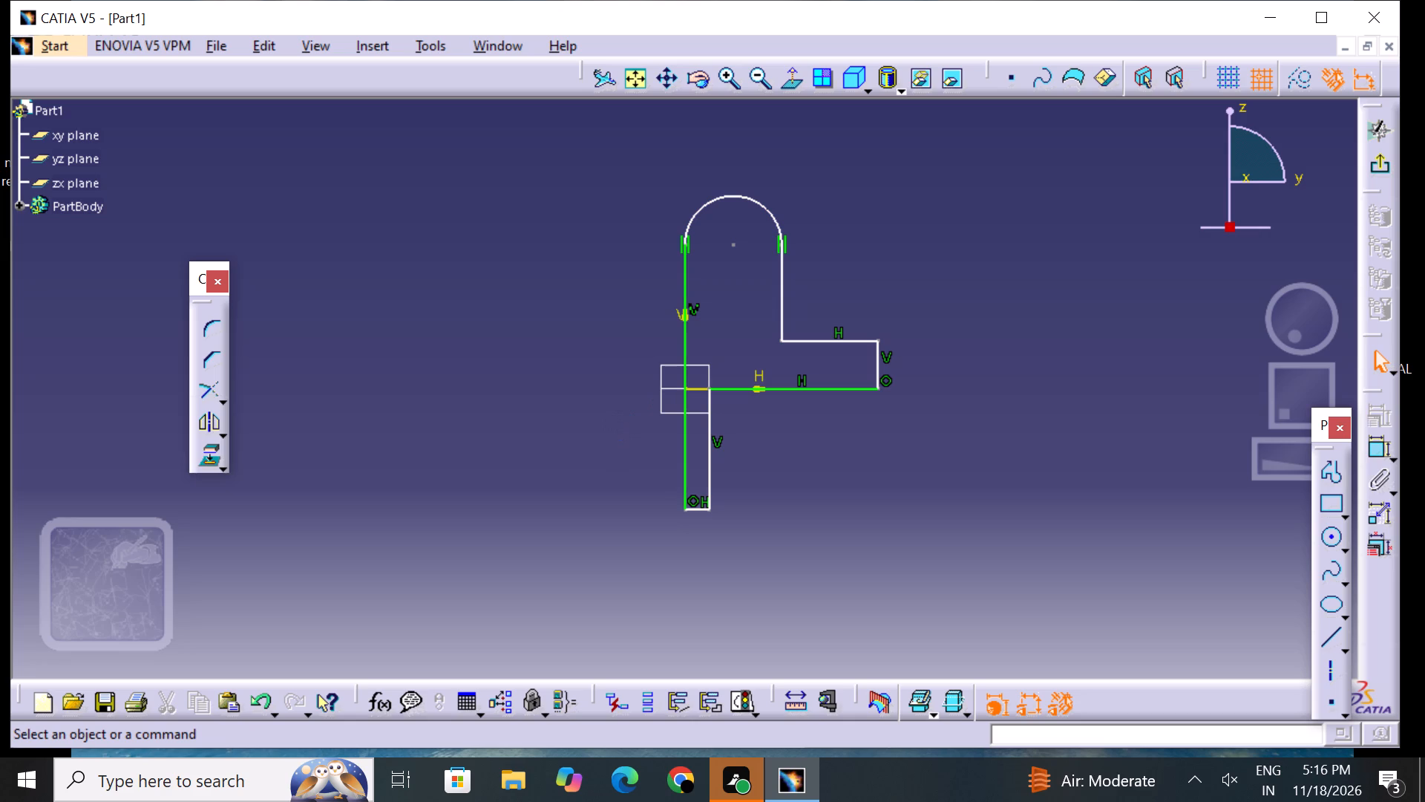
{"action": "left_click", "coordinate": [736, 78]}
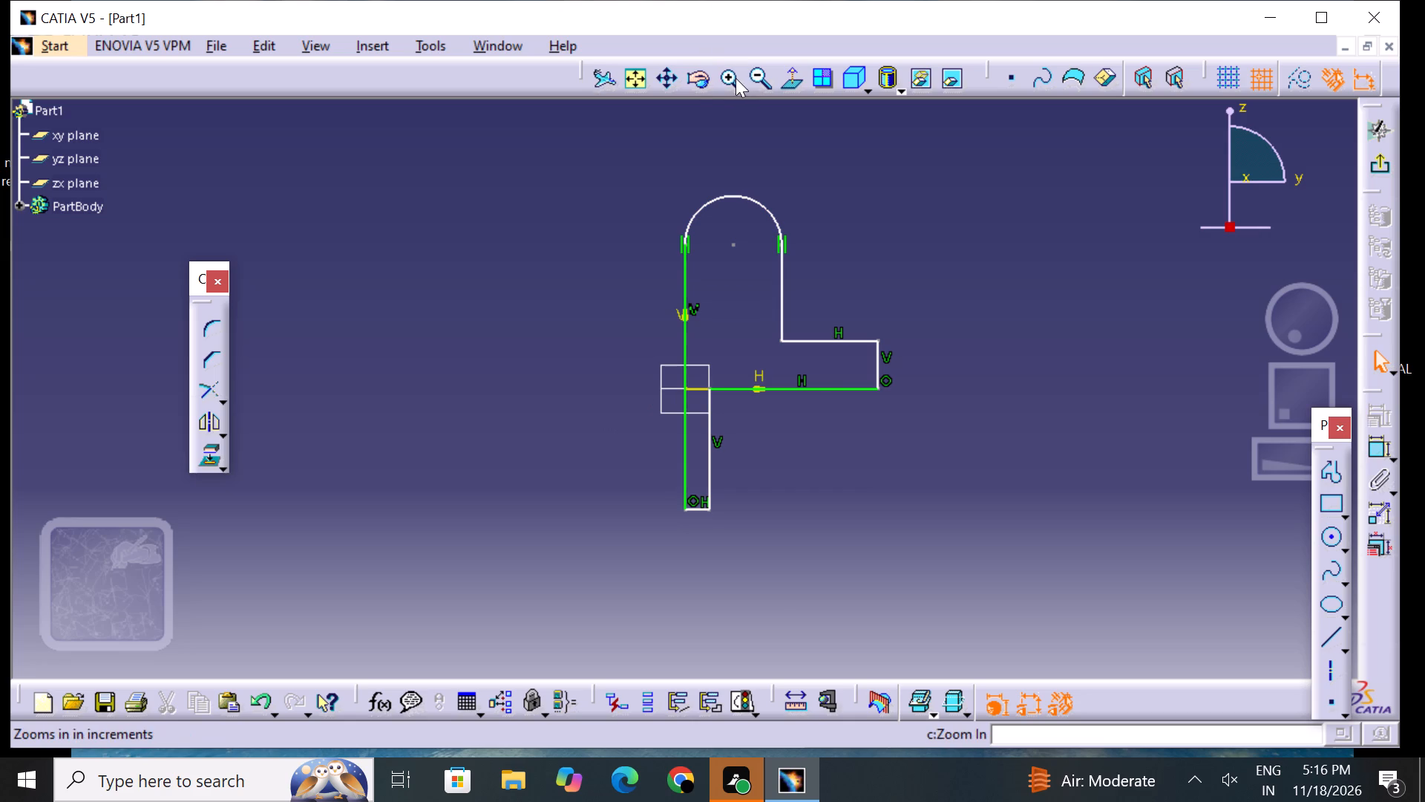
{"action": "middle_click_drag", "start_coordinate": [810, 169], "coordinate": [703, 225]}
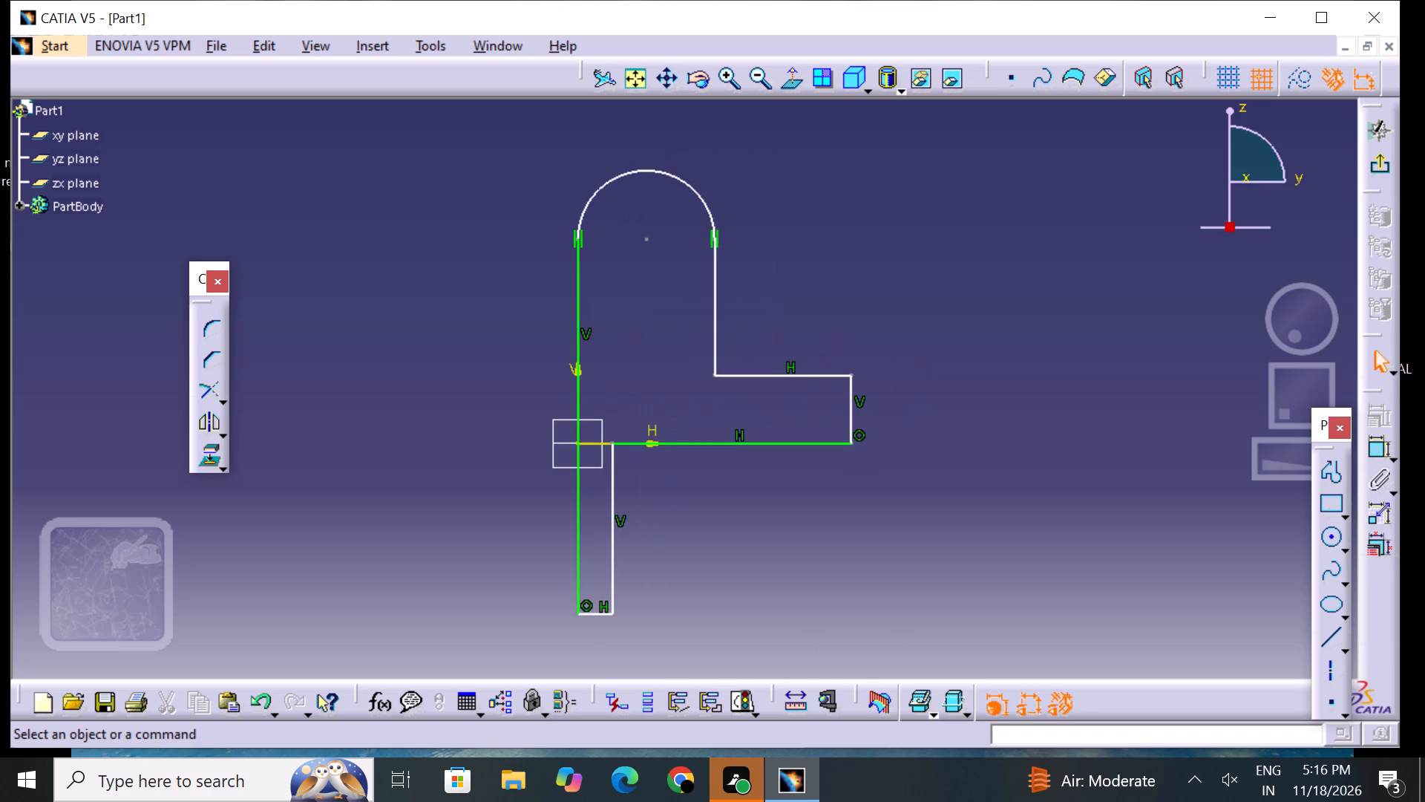
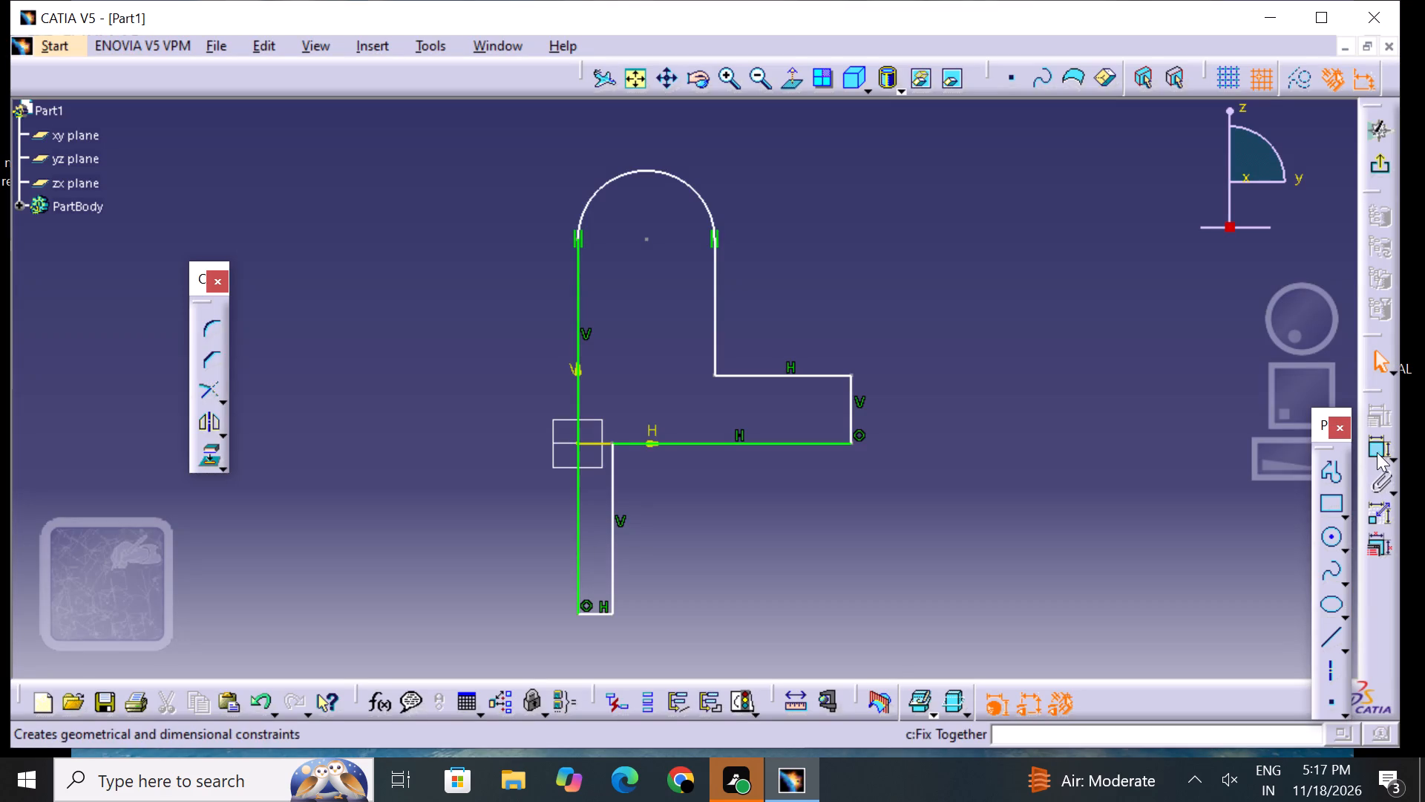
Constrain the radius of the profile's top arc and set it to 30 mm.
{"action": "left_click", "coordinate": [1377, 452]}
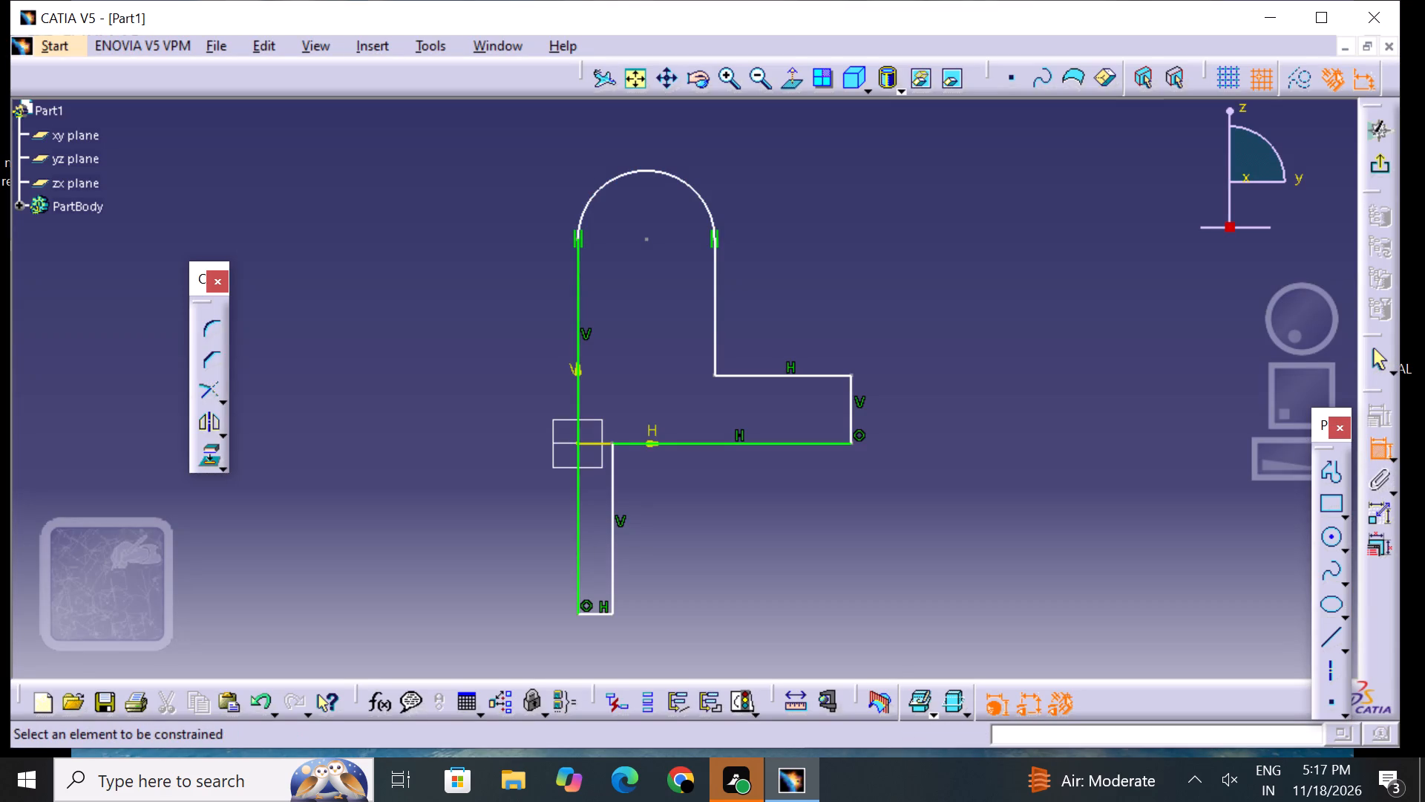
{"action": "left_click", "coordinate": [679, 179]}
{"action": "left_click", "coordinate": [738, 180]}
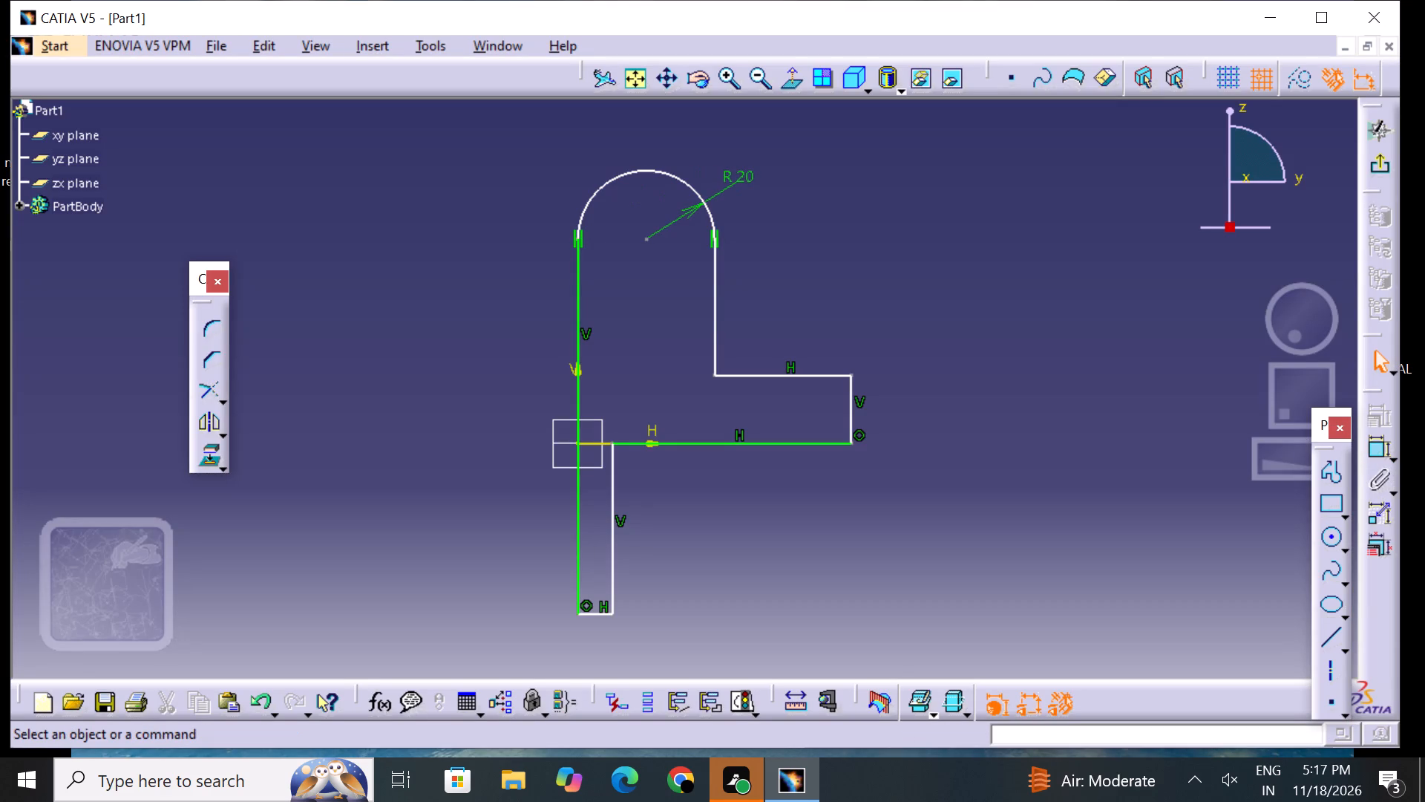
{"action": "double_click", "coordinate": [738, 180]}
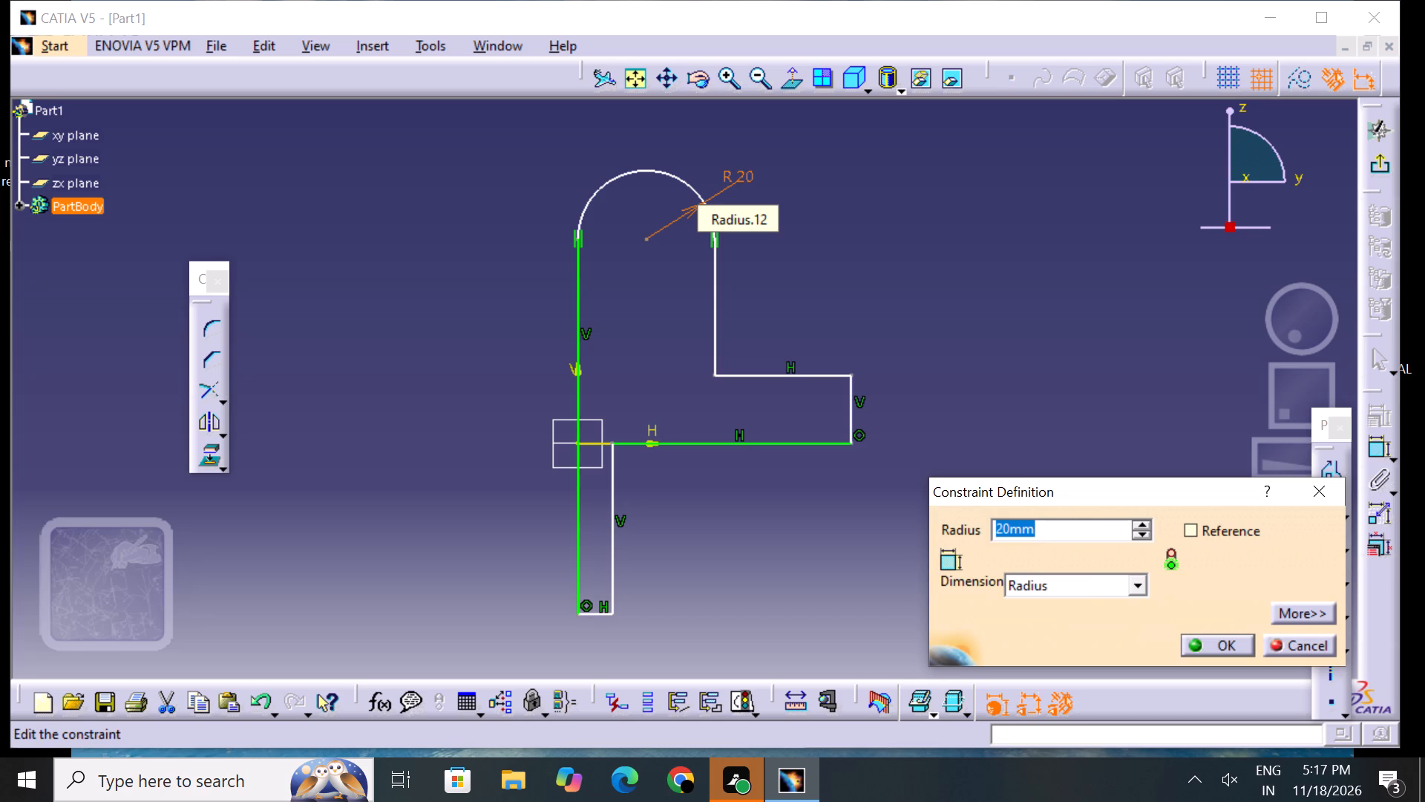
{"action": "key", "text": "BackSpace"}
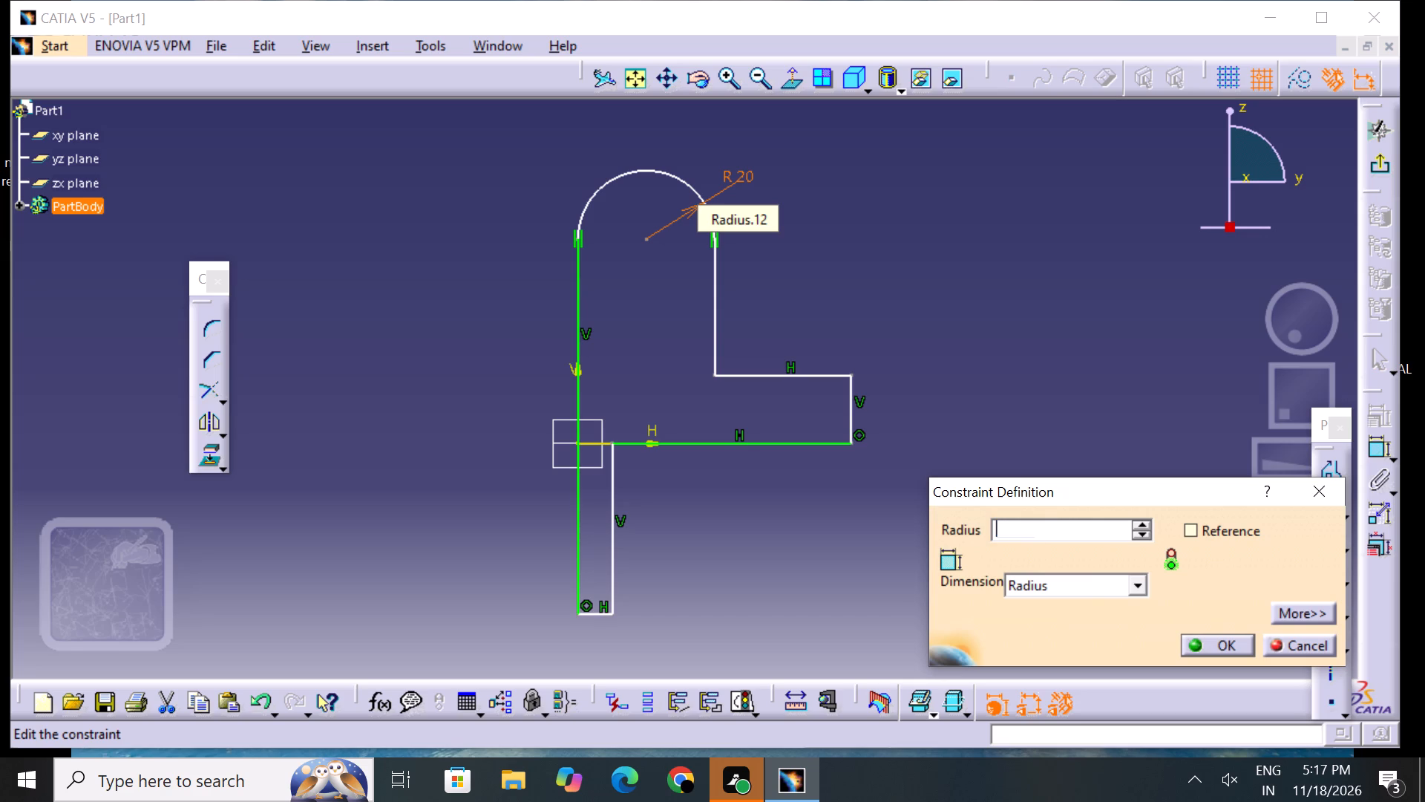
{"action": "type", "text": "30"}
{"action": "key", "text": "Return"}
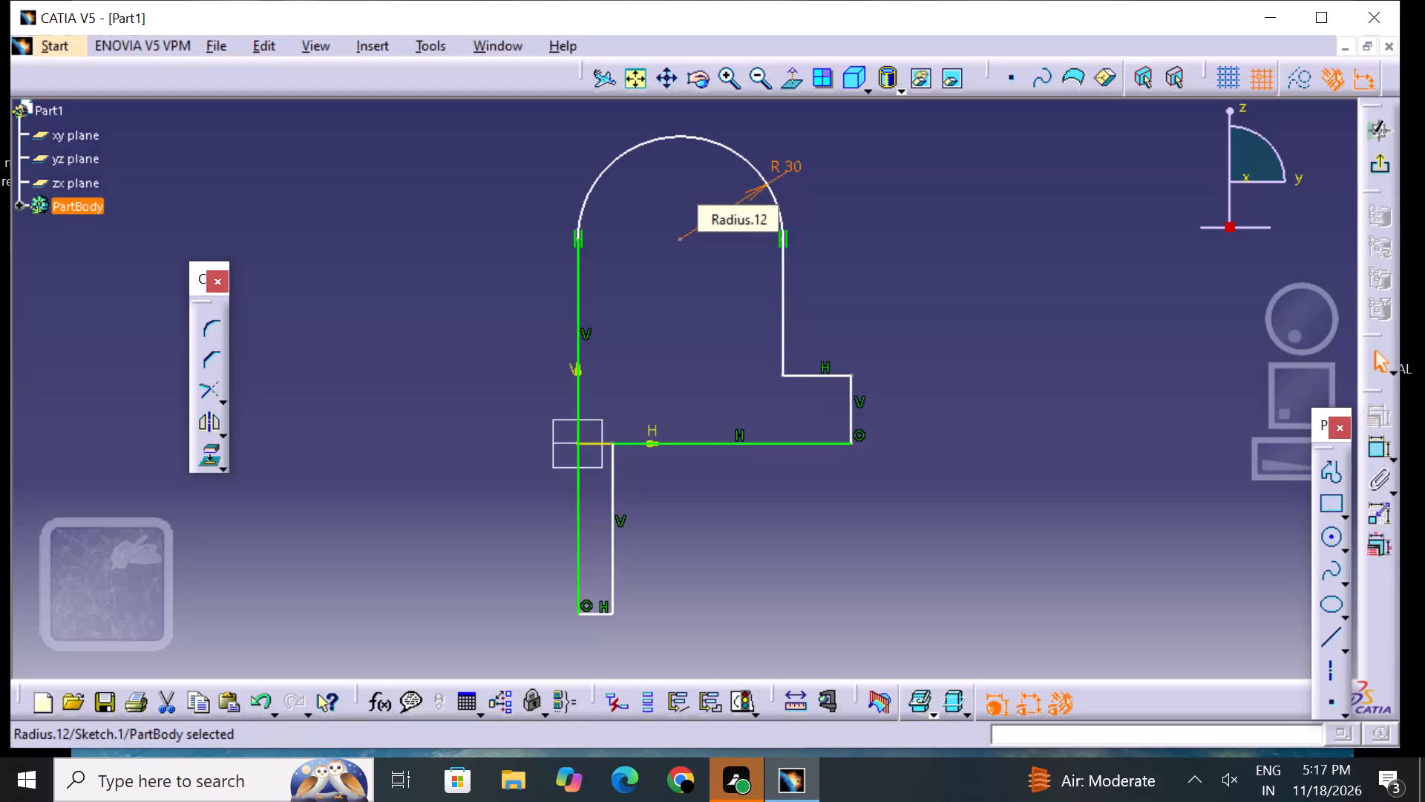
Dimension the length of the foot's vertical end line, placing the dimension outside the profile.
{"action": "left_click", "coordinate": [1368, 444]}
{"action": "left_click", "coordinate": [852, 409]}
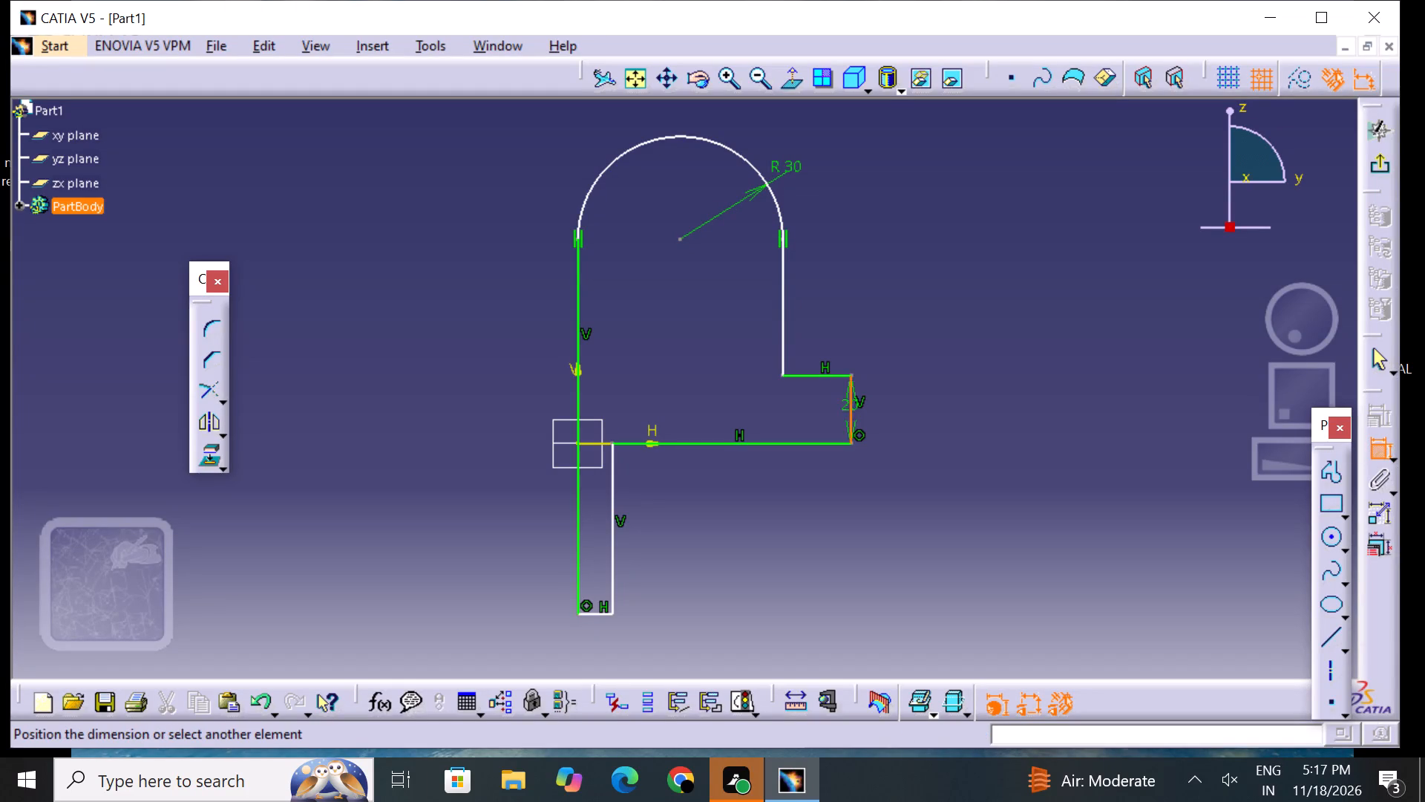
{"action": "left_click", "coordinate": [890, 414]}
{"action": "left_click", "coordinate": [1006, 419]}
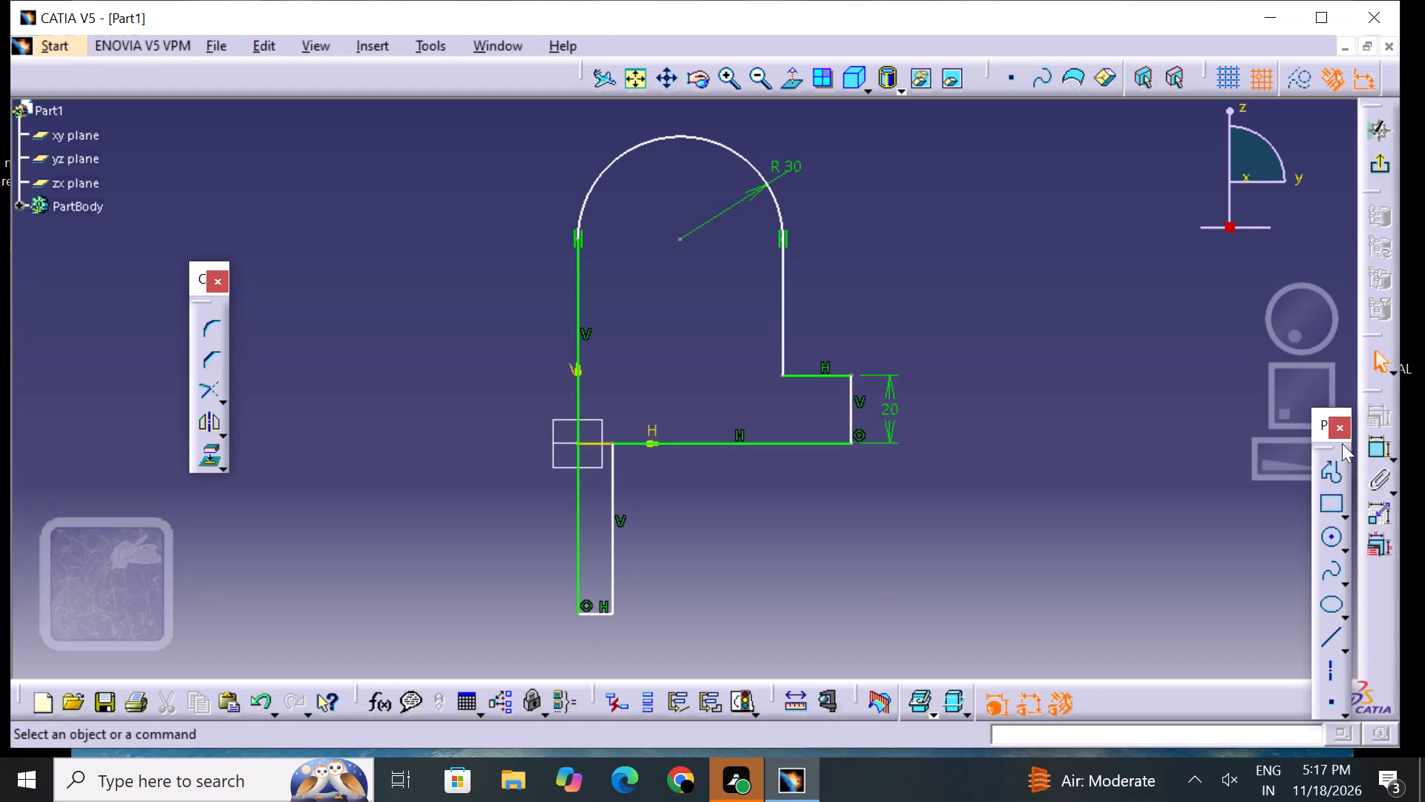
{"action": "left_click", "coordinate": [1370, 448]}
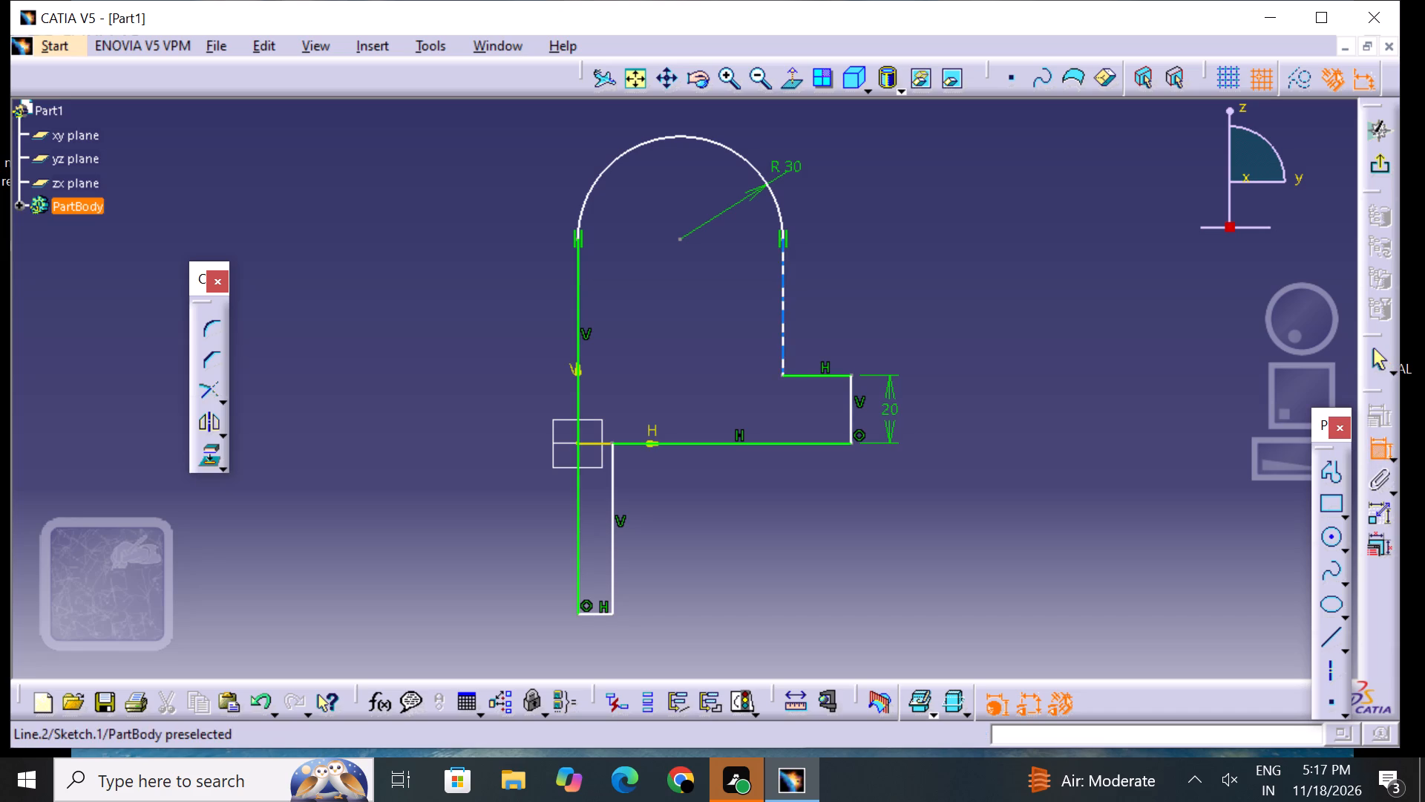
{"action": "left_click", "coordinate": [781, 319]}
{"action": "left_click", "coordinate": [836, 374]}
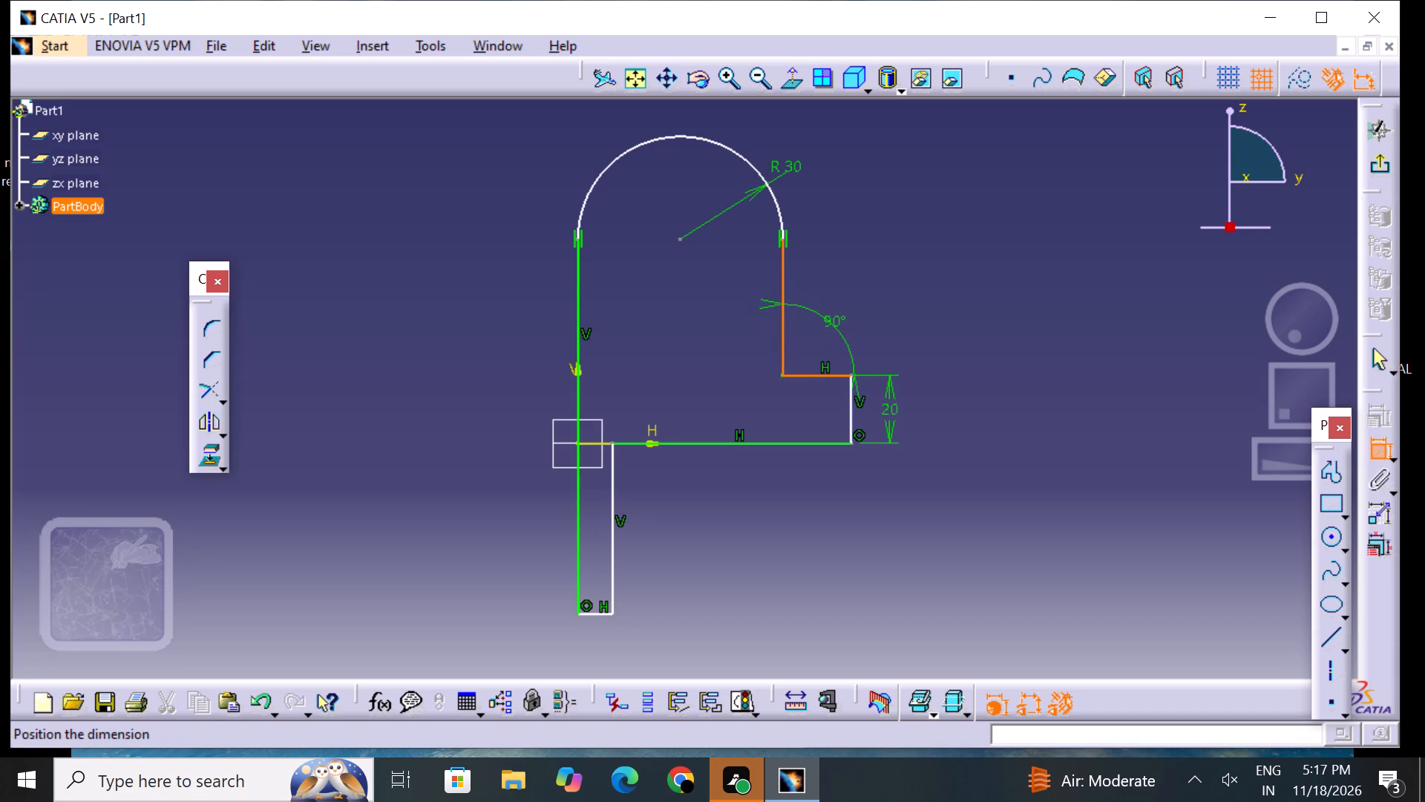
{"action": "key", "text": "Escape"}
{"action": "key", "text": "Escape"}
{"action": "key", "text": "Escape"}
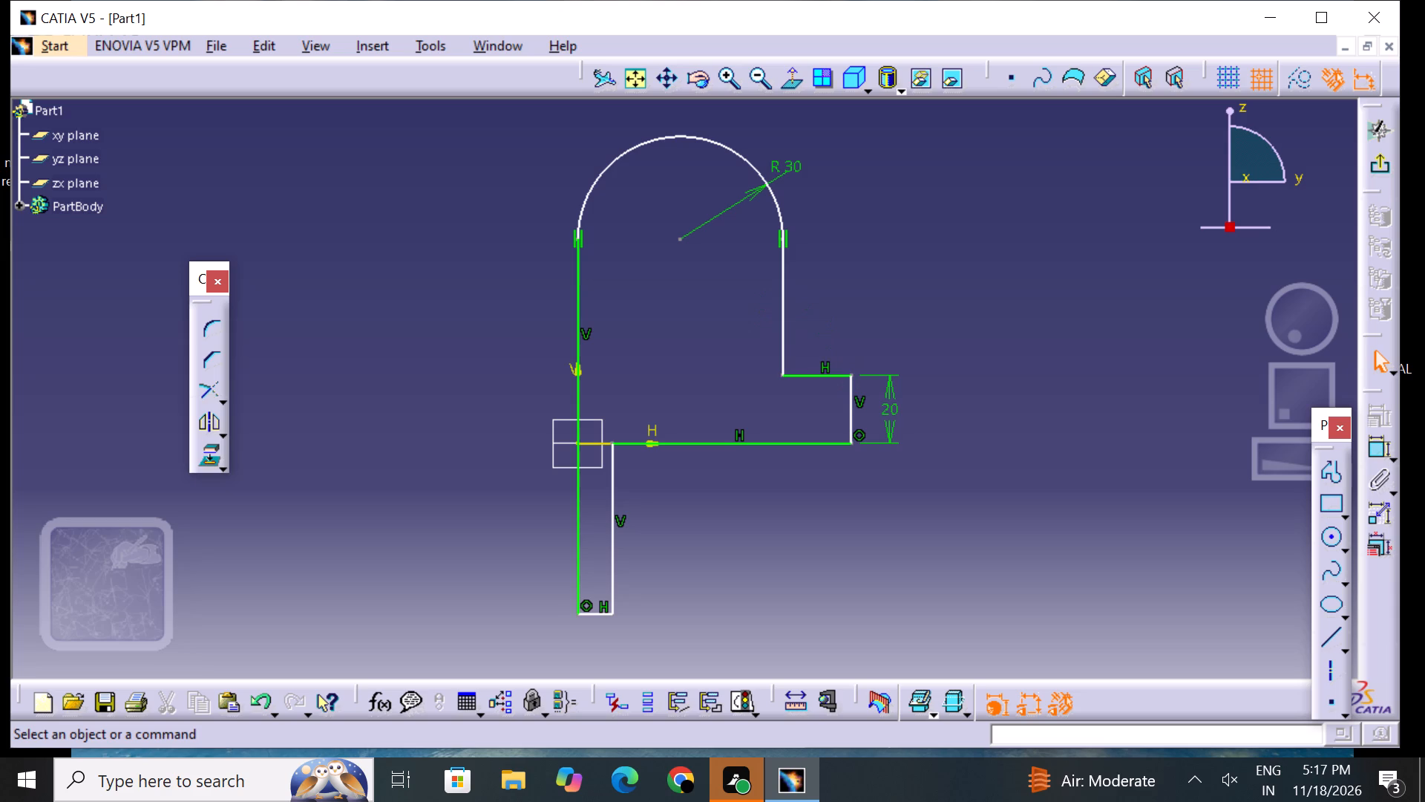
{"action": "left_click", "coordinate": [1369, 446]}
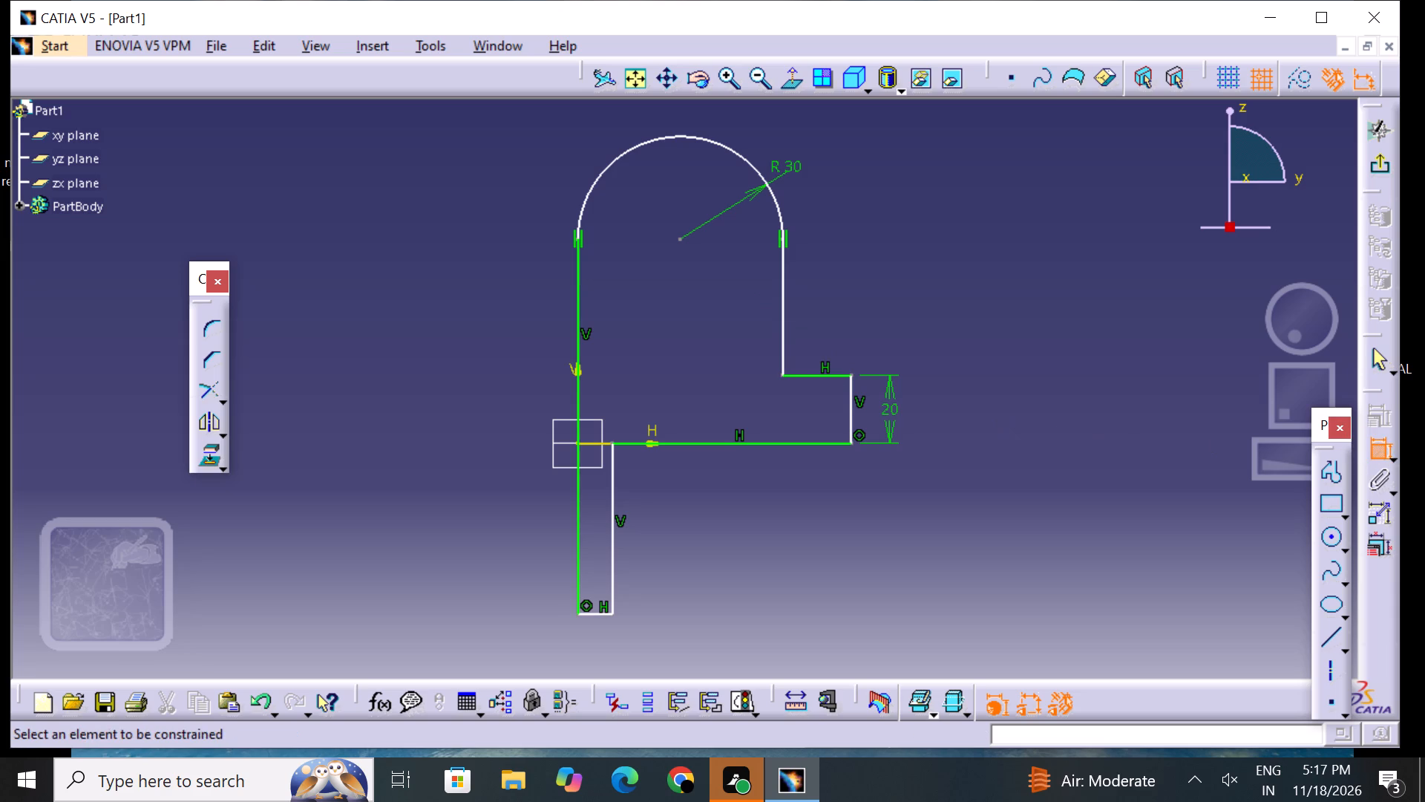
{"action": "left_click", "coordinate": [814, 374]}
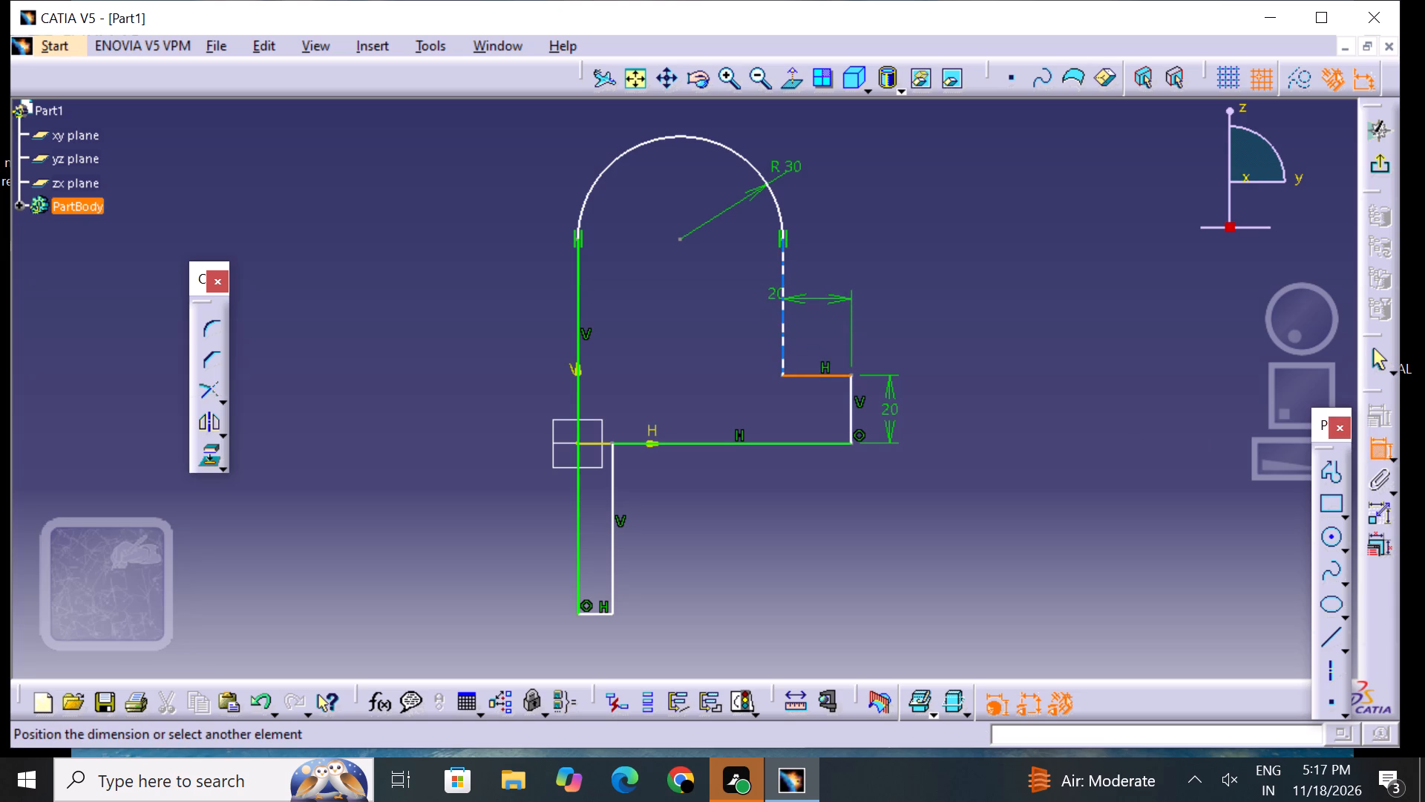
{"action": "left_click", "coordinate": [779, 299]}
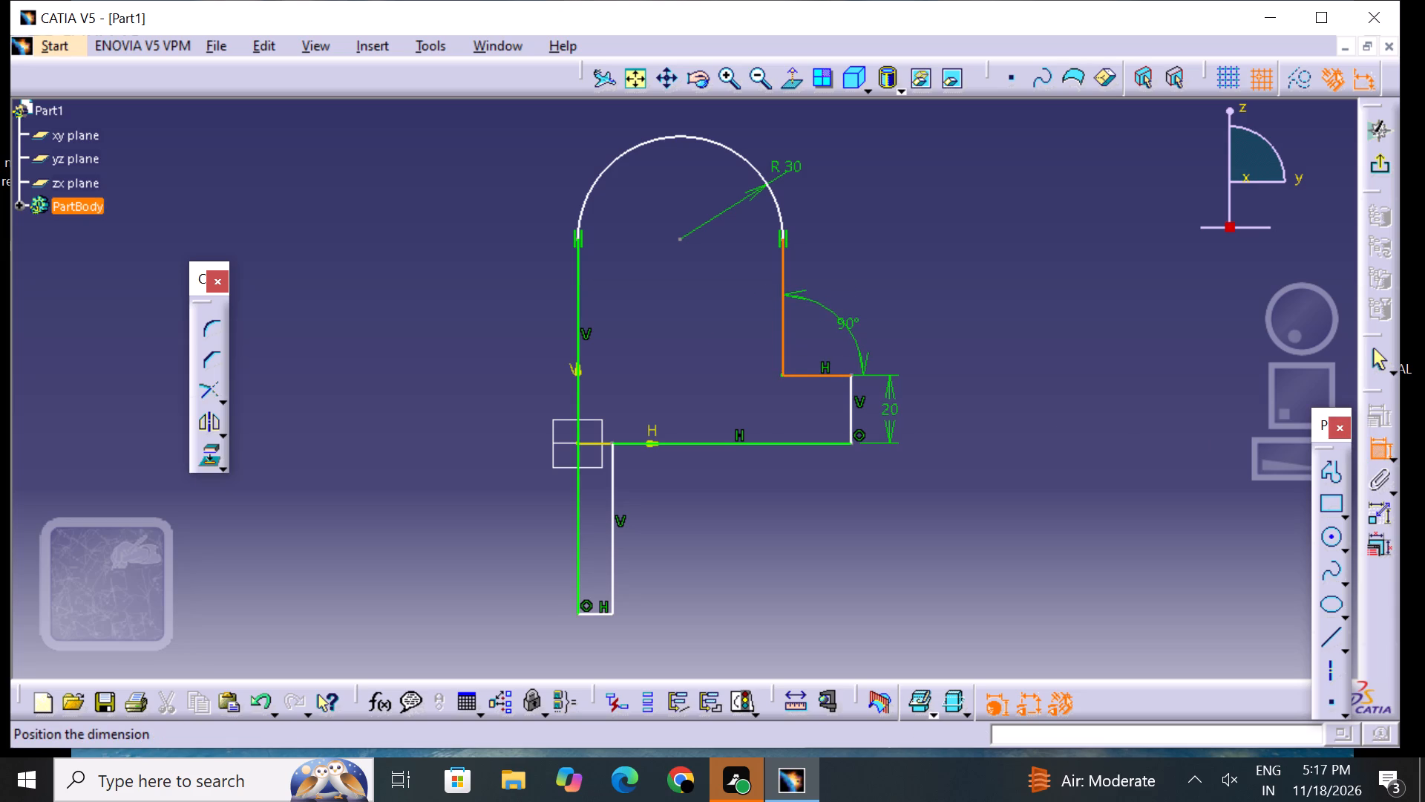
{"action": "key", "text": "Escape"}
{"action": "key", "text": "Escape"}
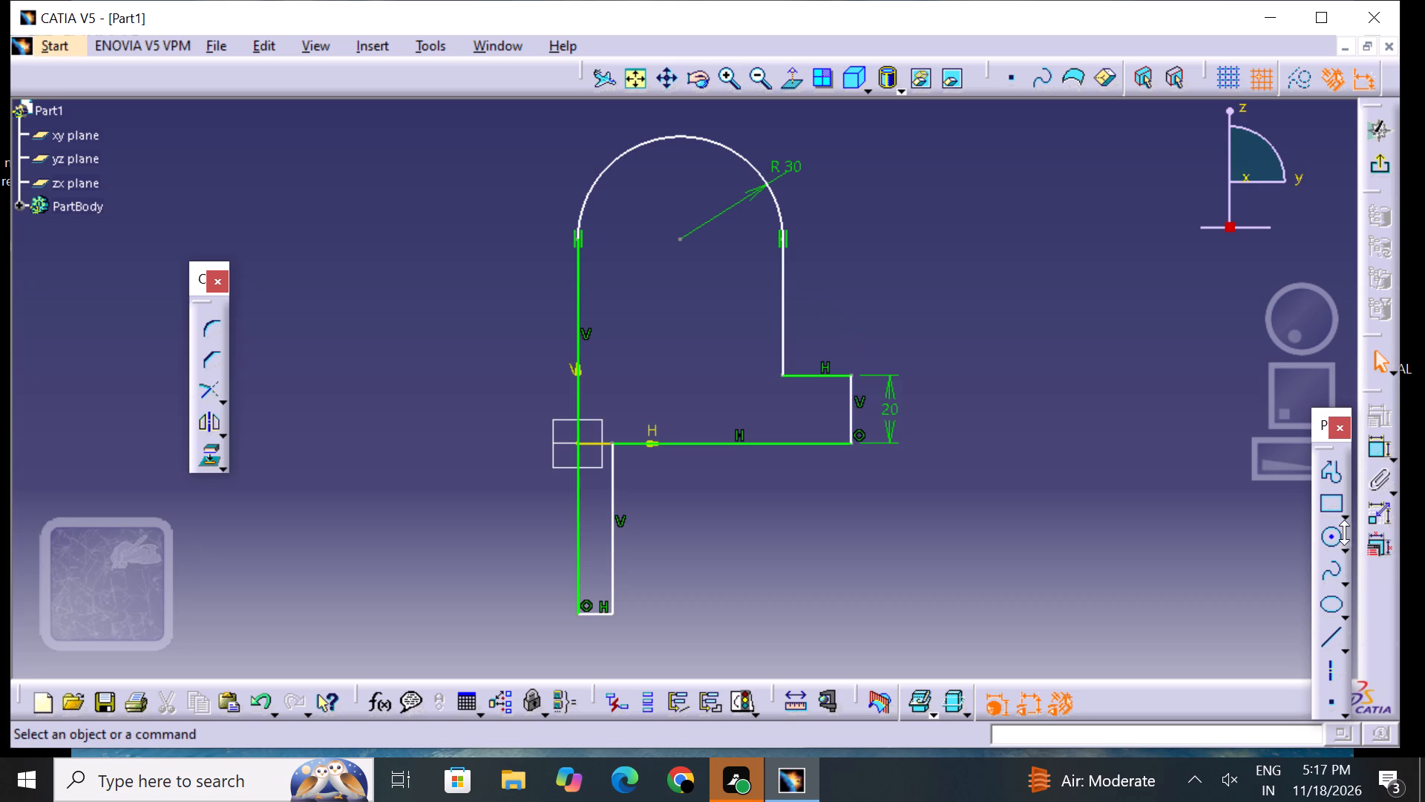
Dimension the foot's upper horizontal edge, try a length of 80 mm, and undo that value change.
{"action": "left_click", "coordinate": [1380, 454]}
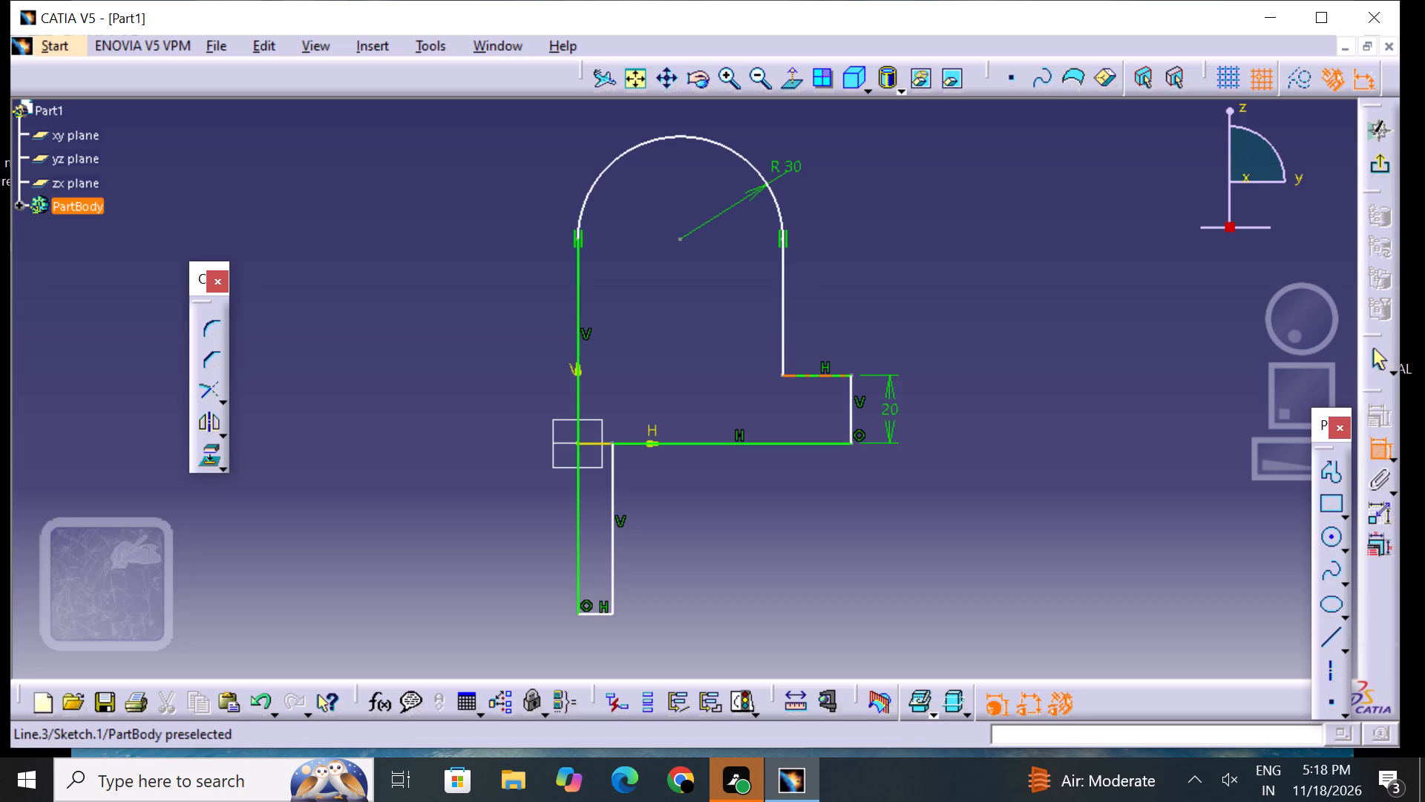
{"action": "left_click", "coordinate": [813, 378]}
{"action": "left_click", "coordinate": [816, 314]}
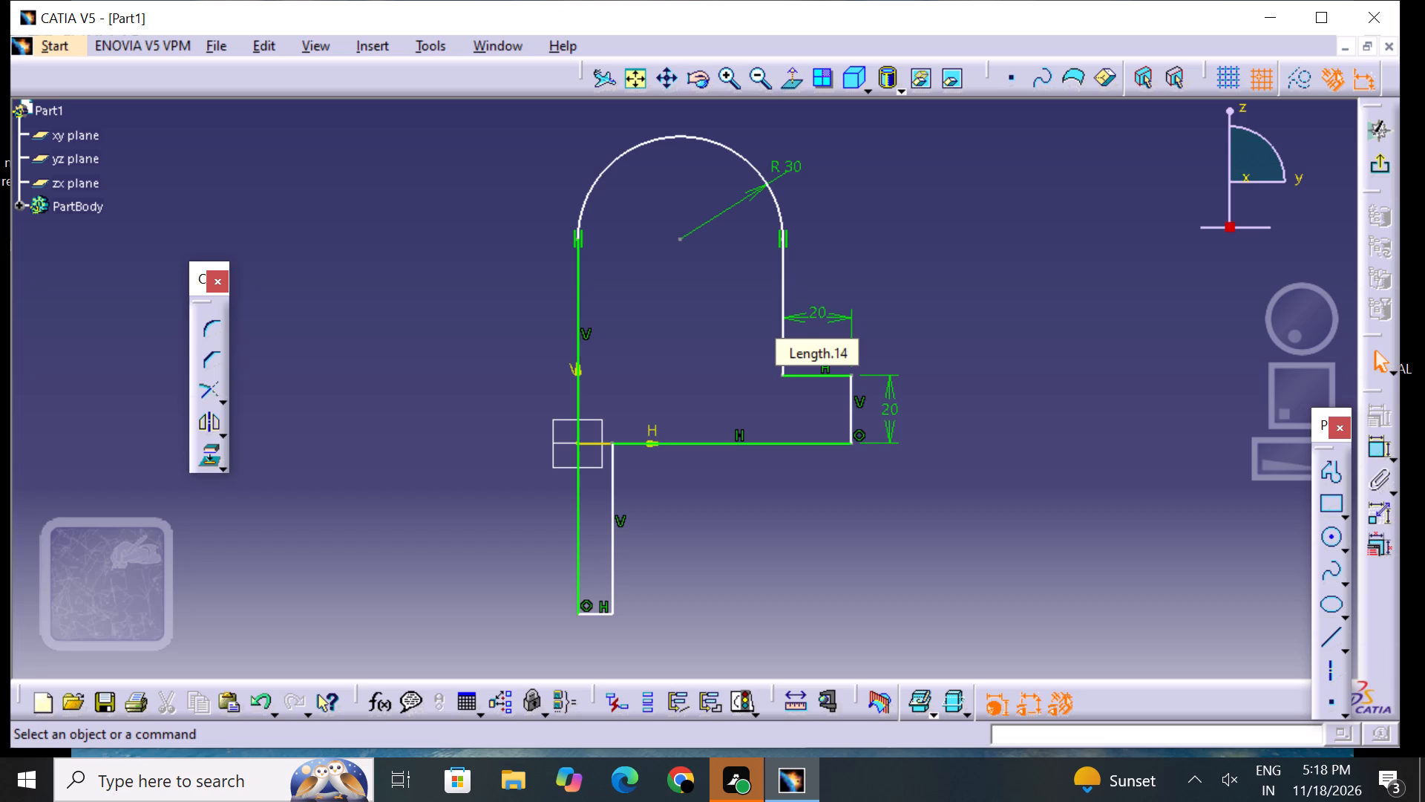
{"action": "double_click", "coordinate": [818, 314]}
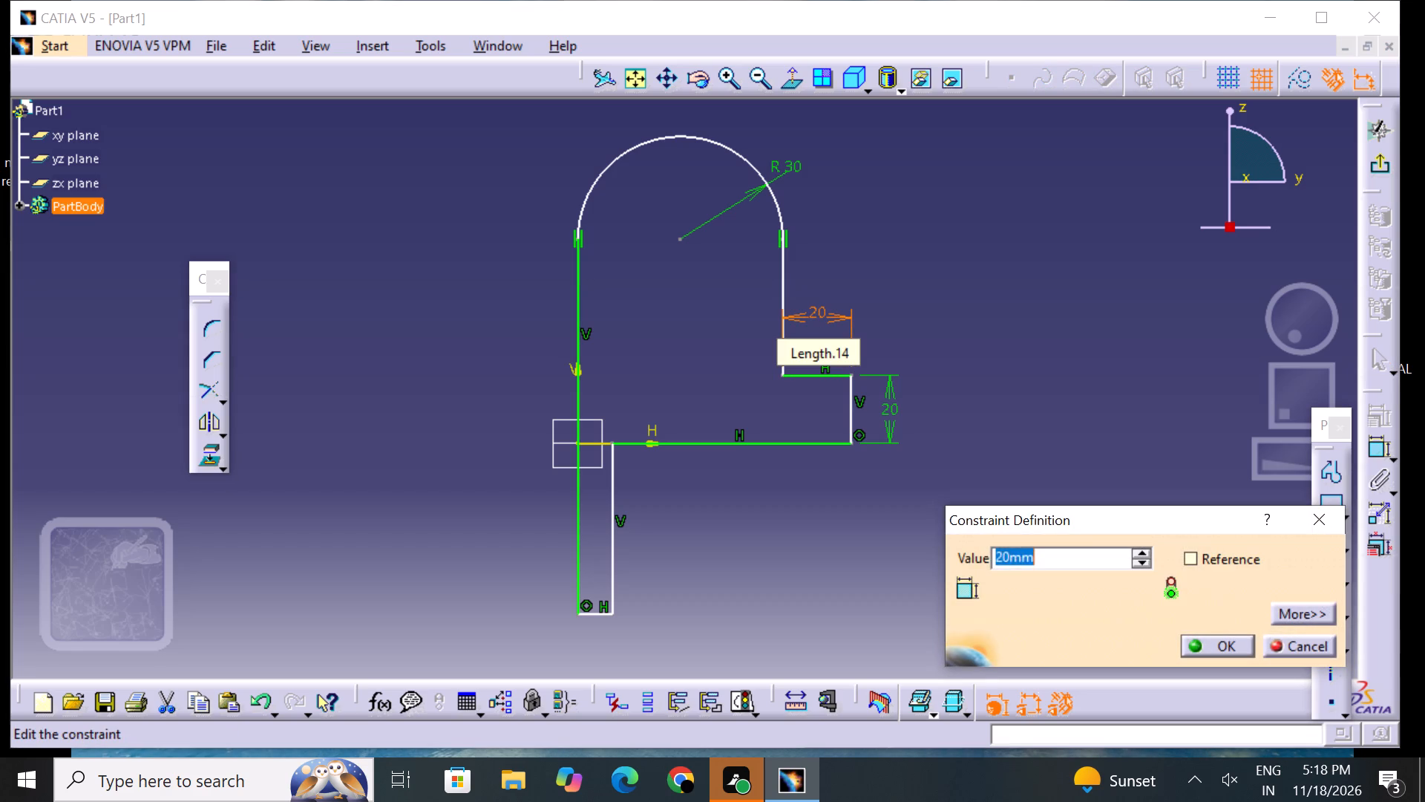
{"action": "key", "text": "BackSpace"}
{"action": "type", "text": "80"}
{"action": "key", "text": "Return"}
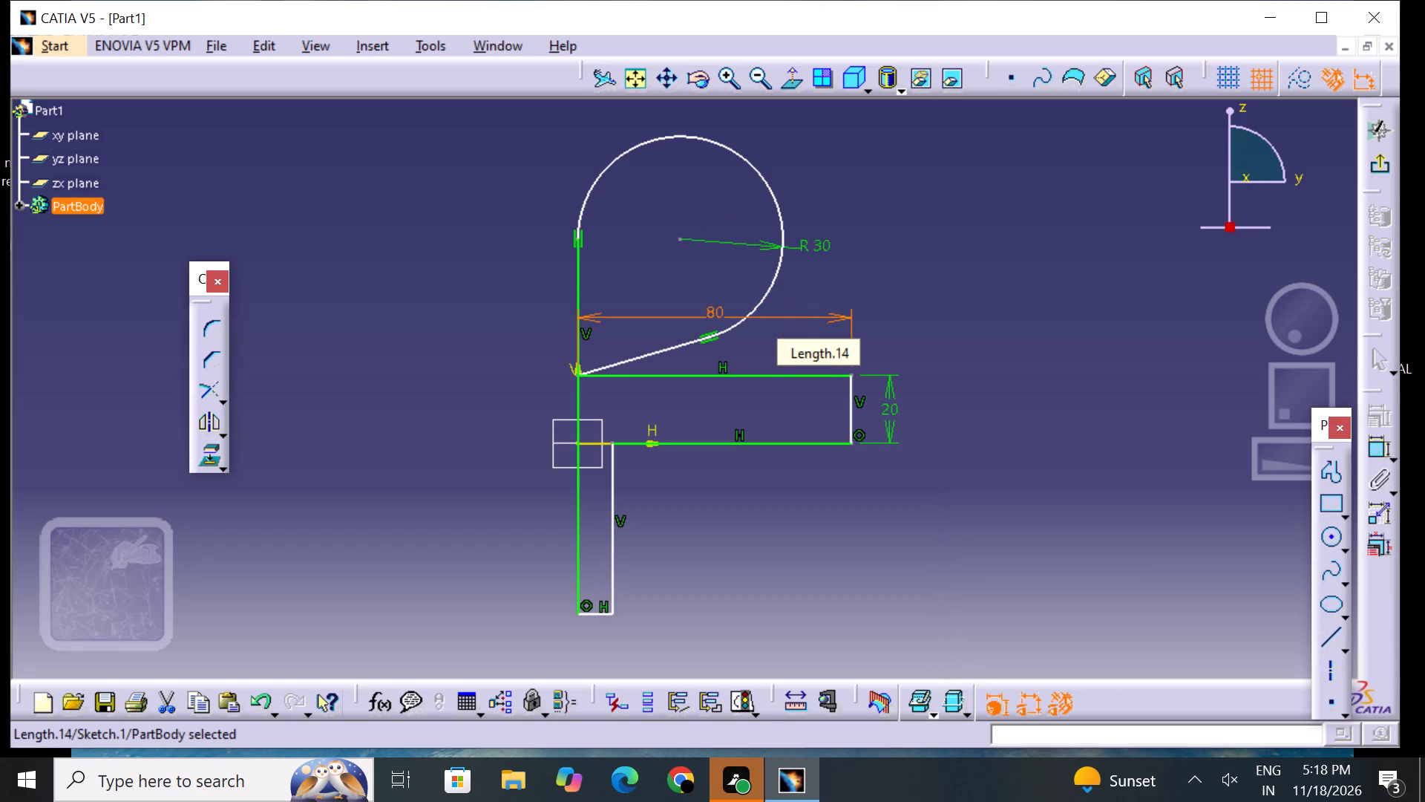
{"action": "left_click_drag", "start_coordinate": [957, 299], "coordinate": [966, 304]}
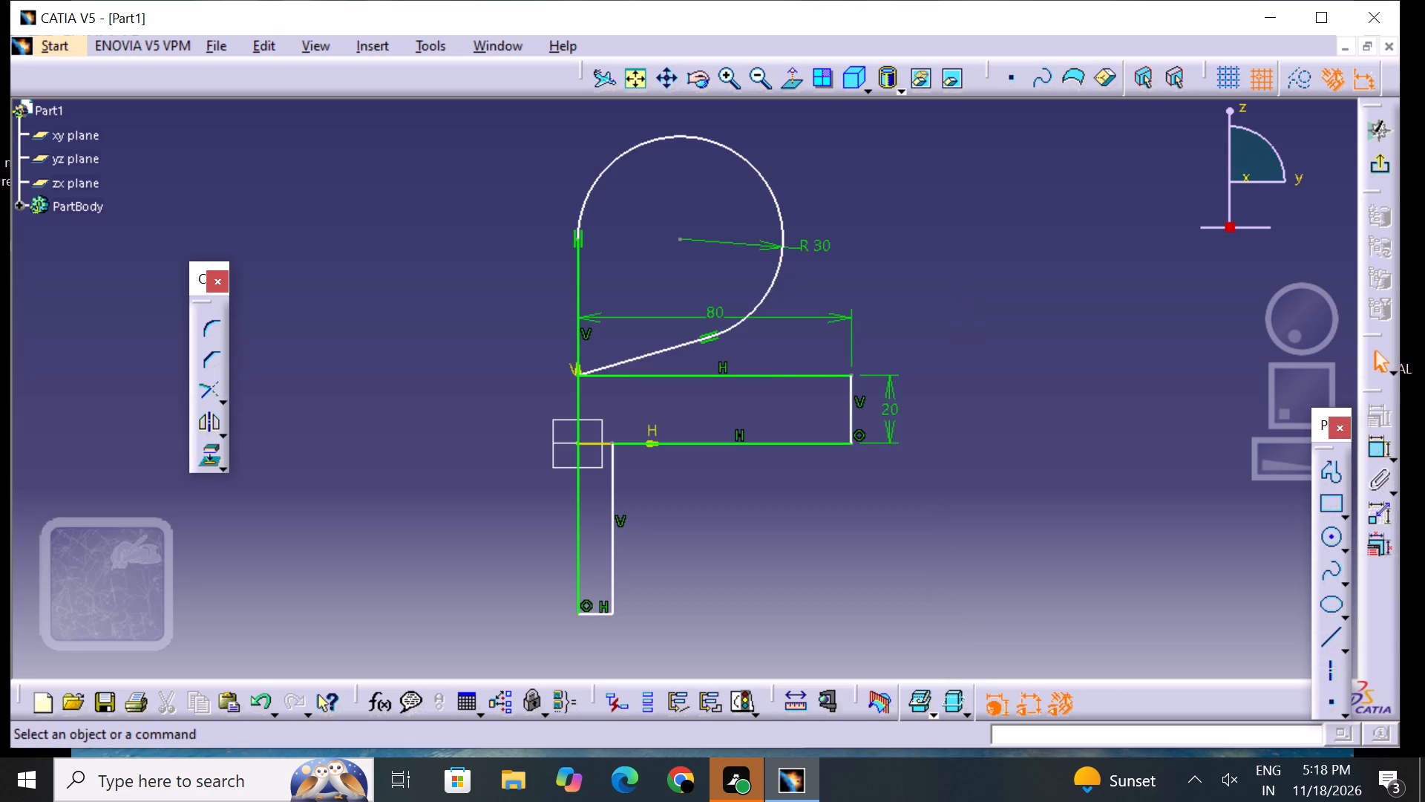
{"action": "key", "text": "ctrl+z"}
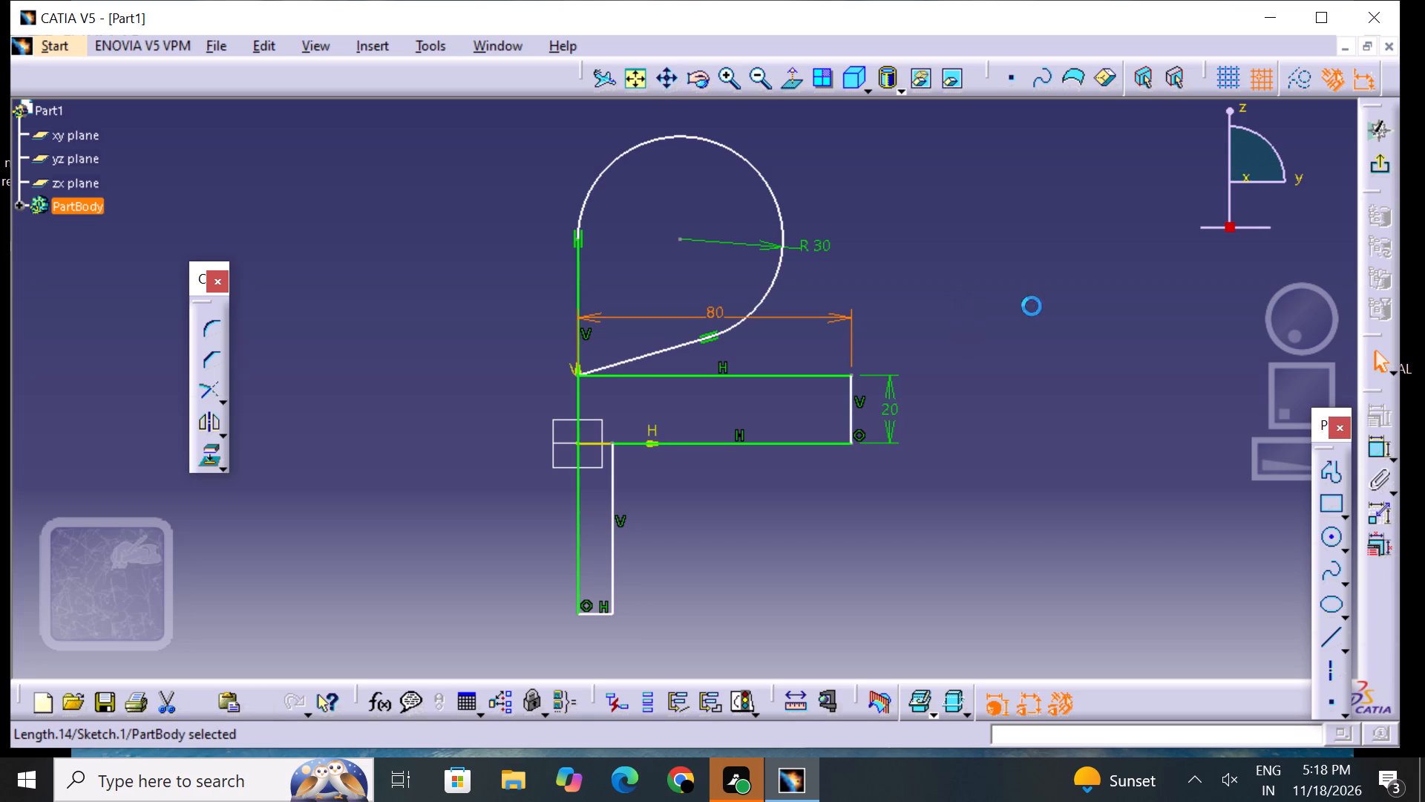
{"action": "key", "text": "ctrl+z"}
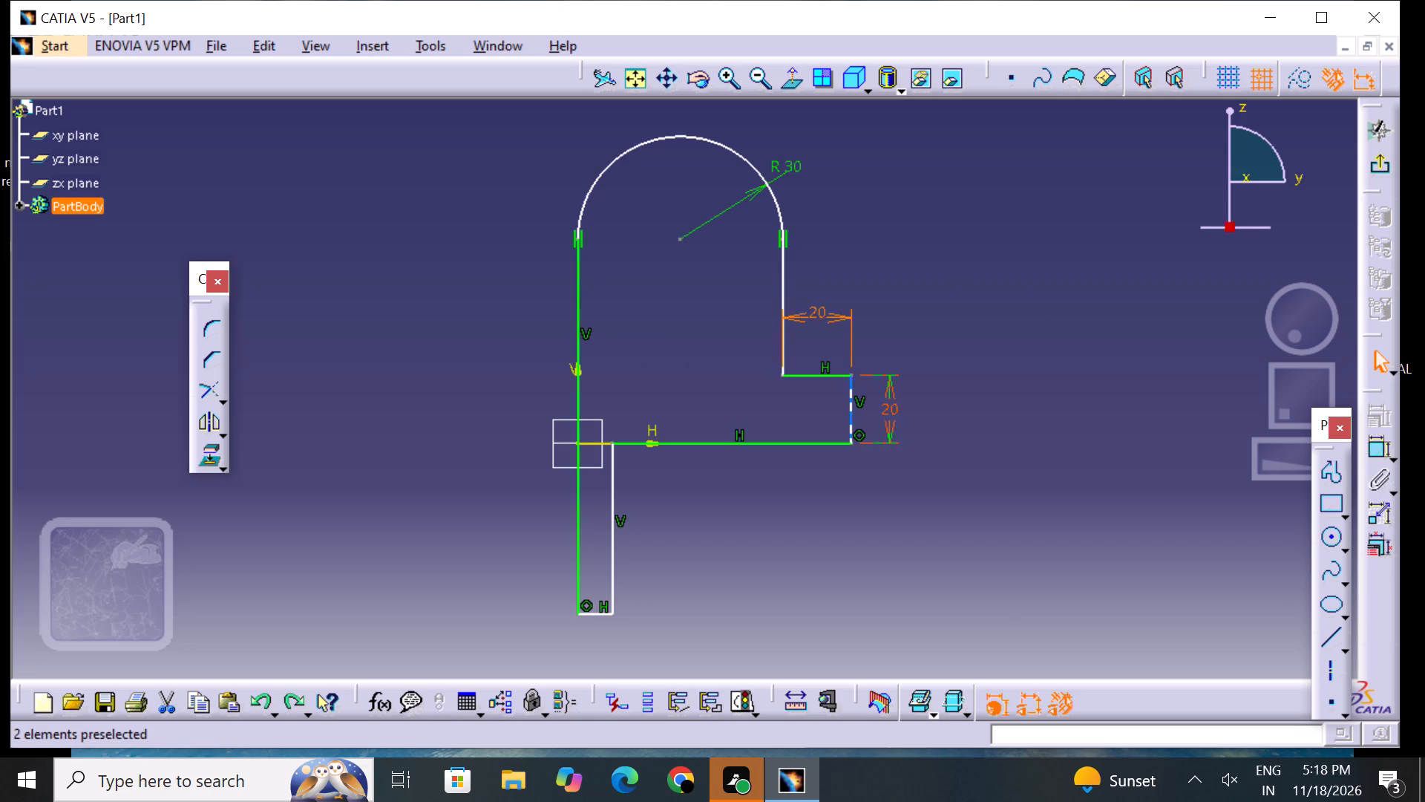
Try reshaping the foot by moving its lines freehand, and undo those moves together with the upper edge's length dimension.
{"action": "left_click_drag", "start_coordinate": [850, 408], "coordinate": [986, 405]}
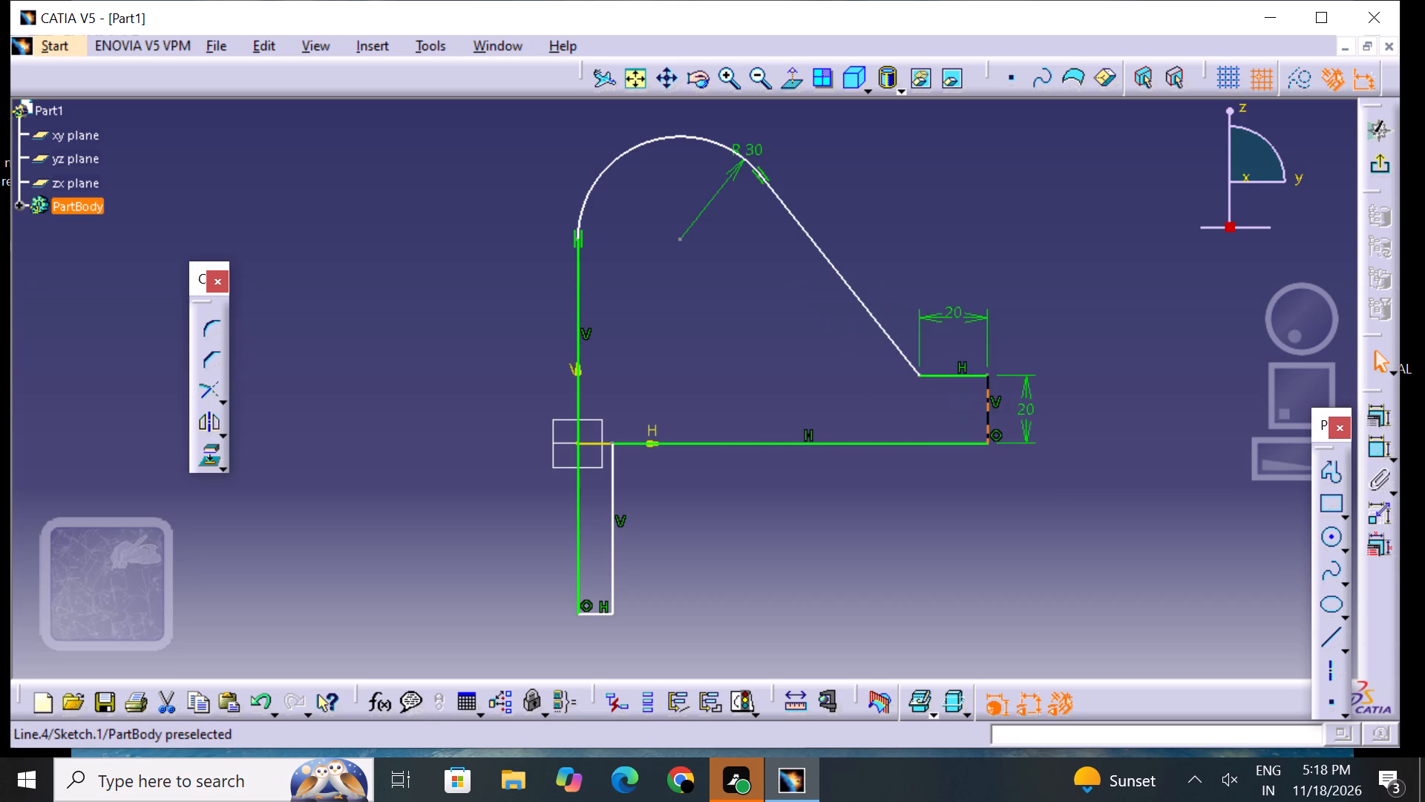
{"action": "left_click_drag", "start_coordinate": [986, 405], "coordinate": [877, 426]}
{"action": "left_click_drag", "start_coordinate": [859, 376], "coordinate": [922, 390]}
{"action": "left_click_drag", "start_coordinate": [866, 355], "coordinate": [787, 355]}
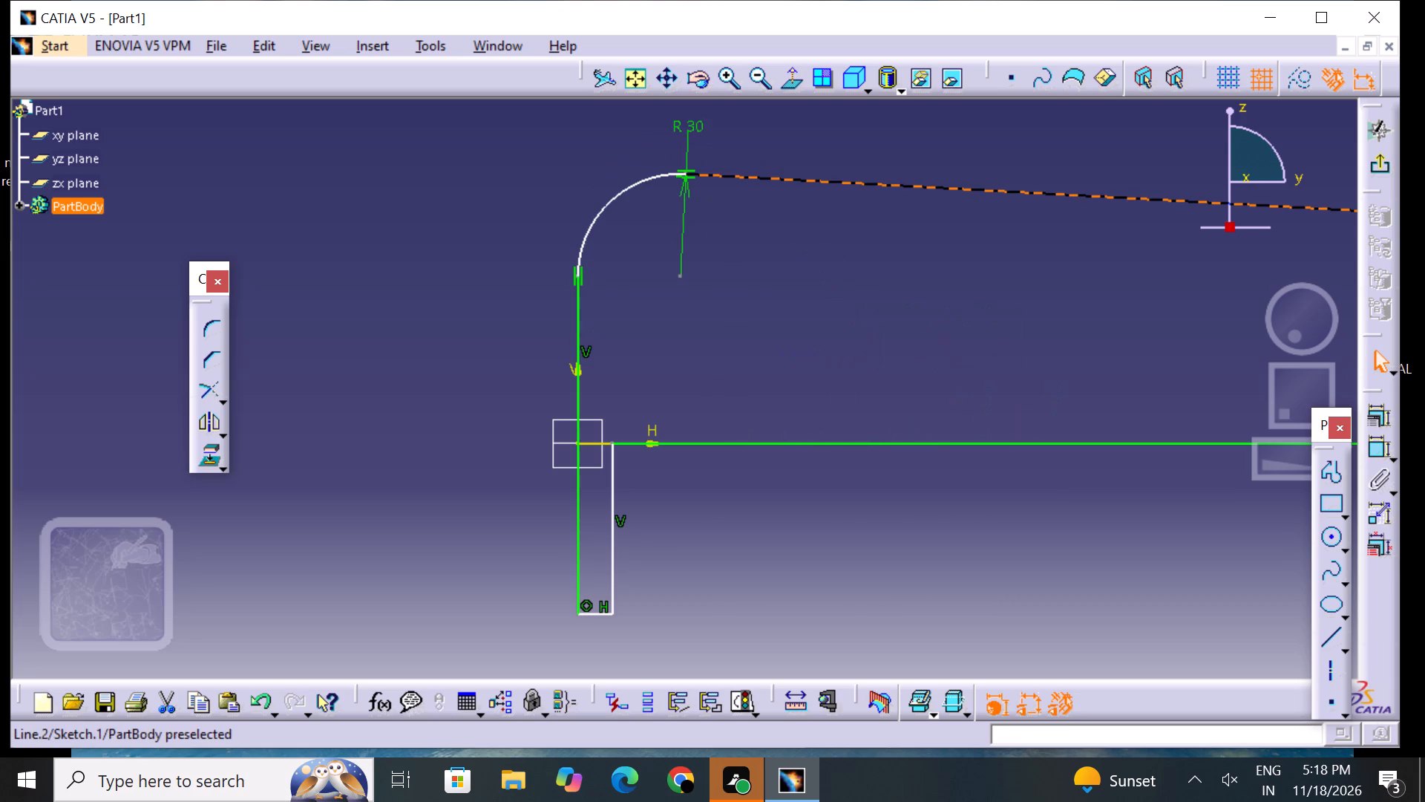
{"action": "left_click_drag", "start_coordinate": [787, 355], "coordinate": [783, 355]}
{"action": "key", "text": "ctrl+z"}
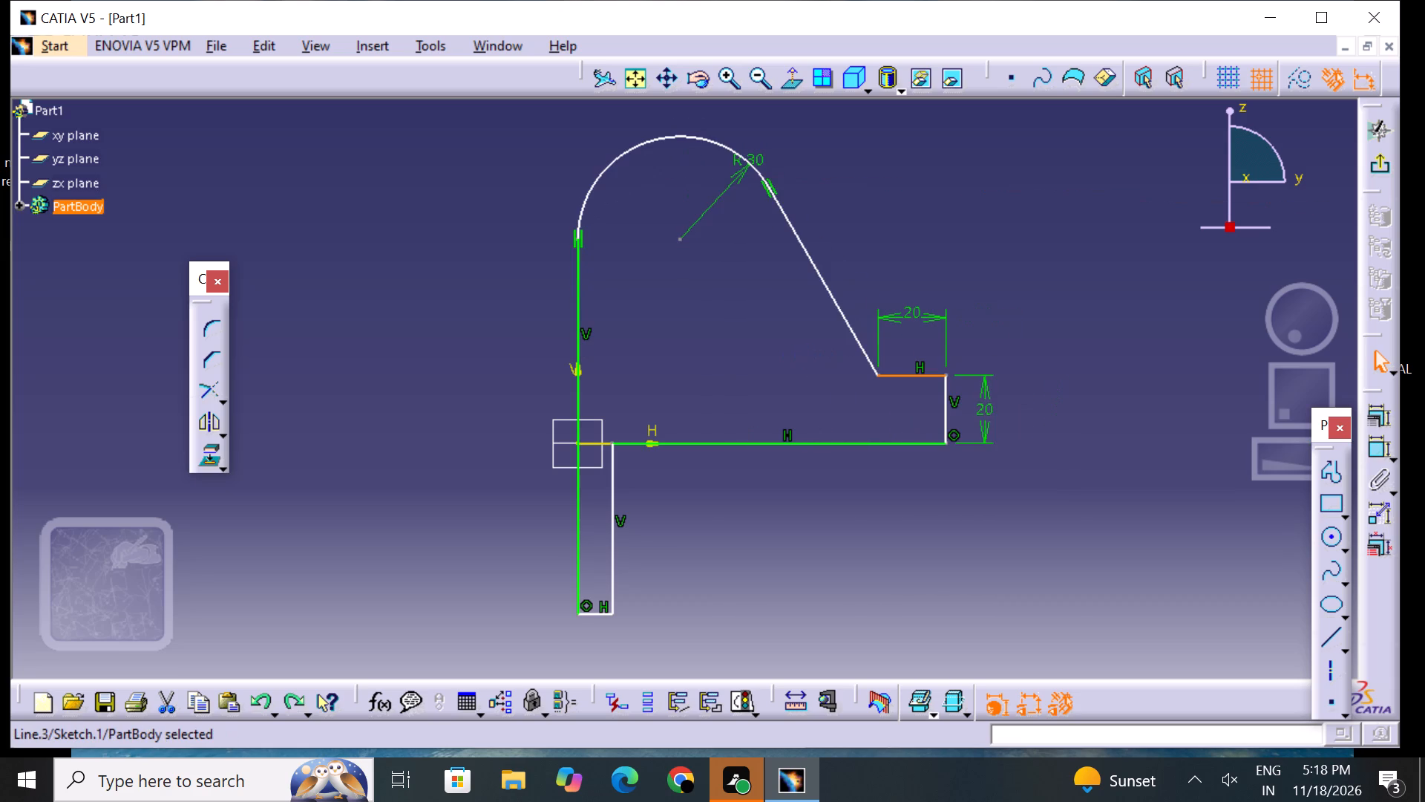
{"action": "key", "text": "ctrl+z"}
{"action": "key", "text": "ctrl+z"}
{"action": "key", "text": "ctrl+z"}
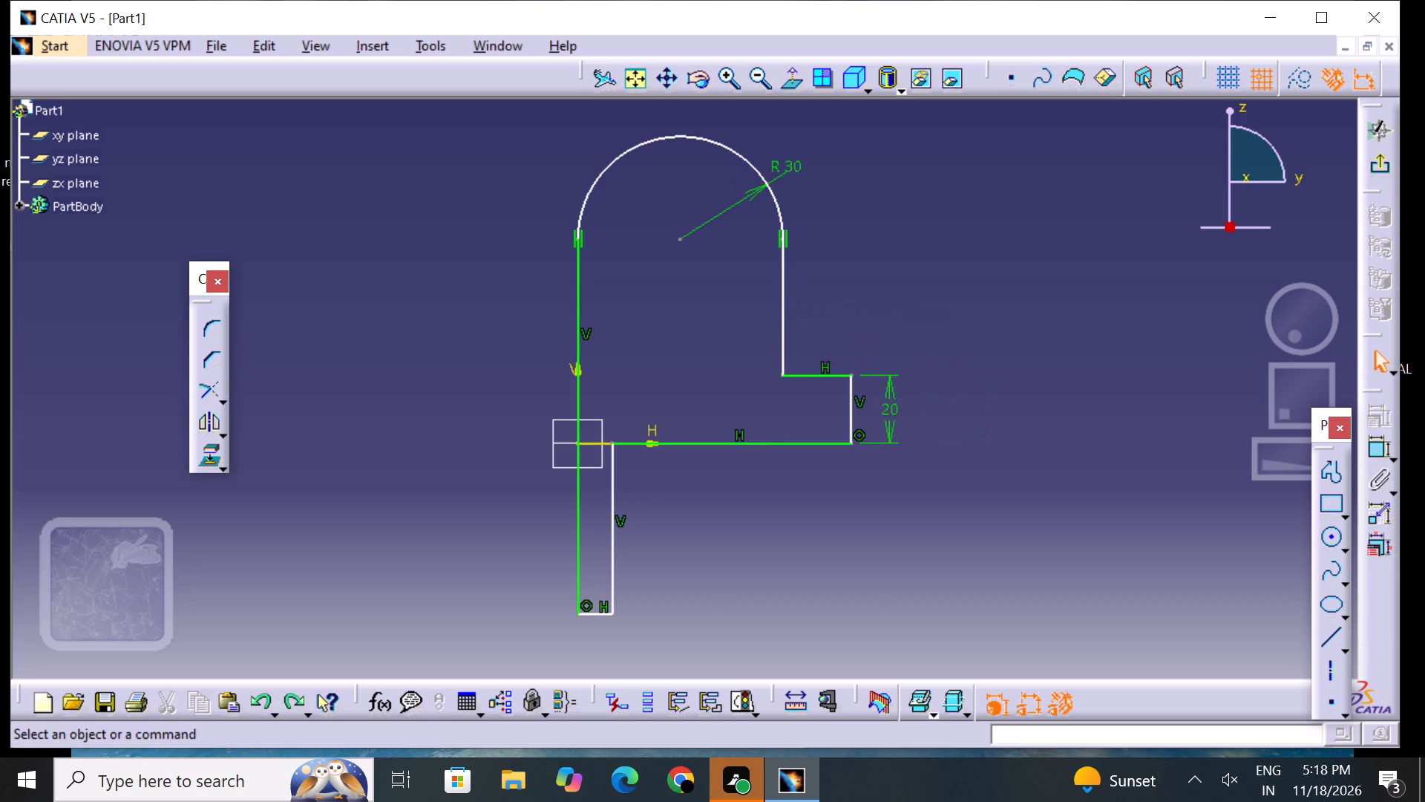
Delete the entire profile with all its constraints from the sketch.
{"action": "left_click_drag", "start_coordinate": [354, 103], "coordinate": [989, 640]}
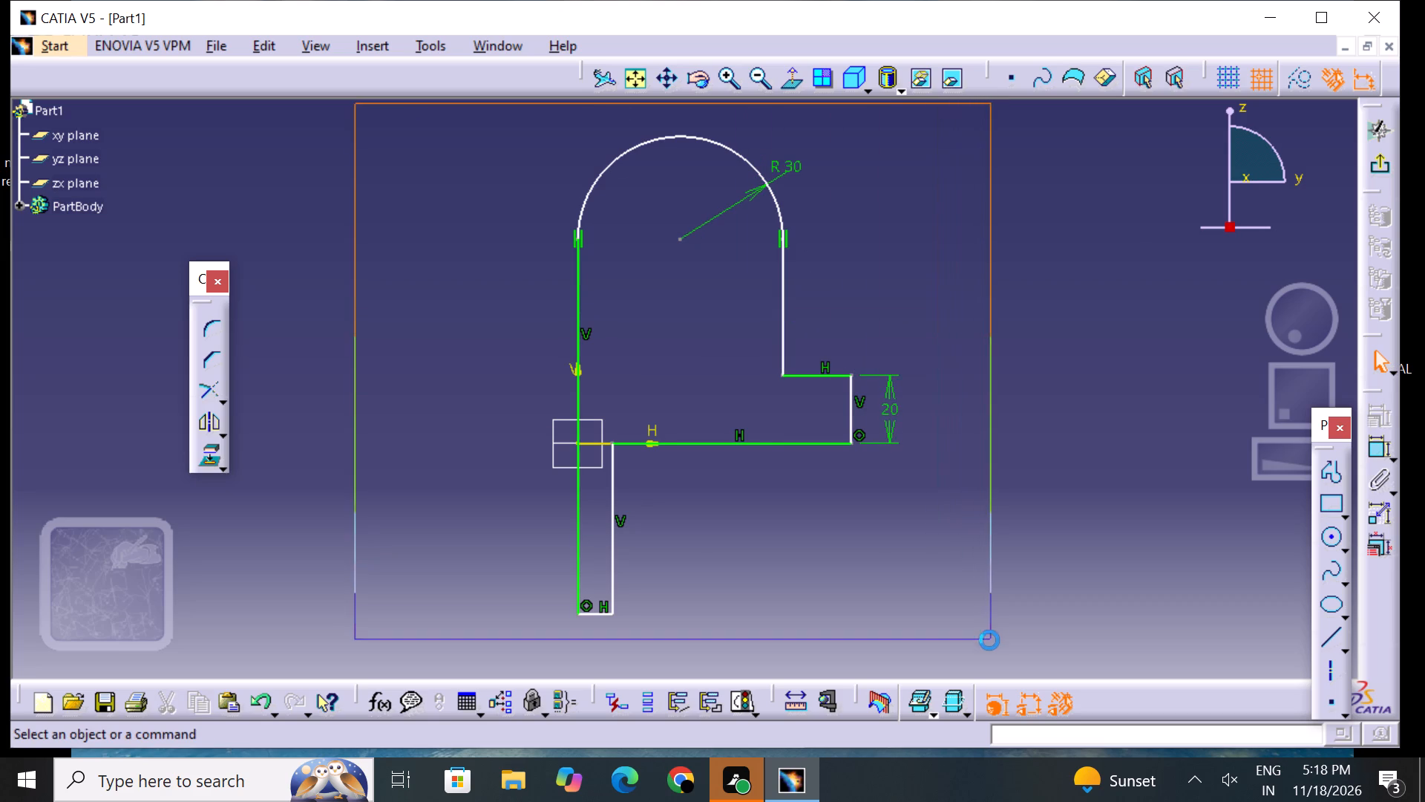
{"action": "left_click_drag", "start_coordinate": [989, 640], "coordinate": [991, 640]}
{"action": "key", "text": "Delete"}
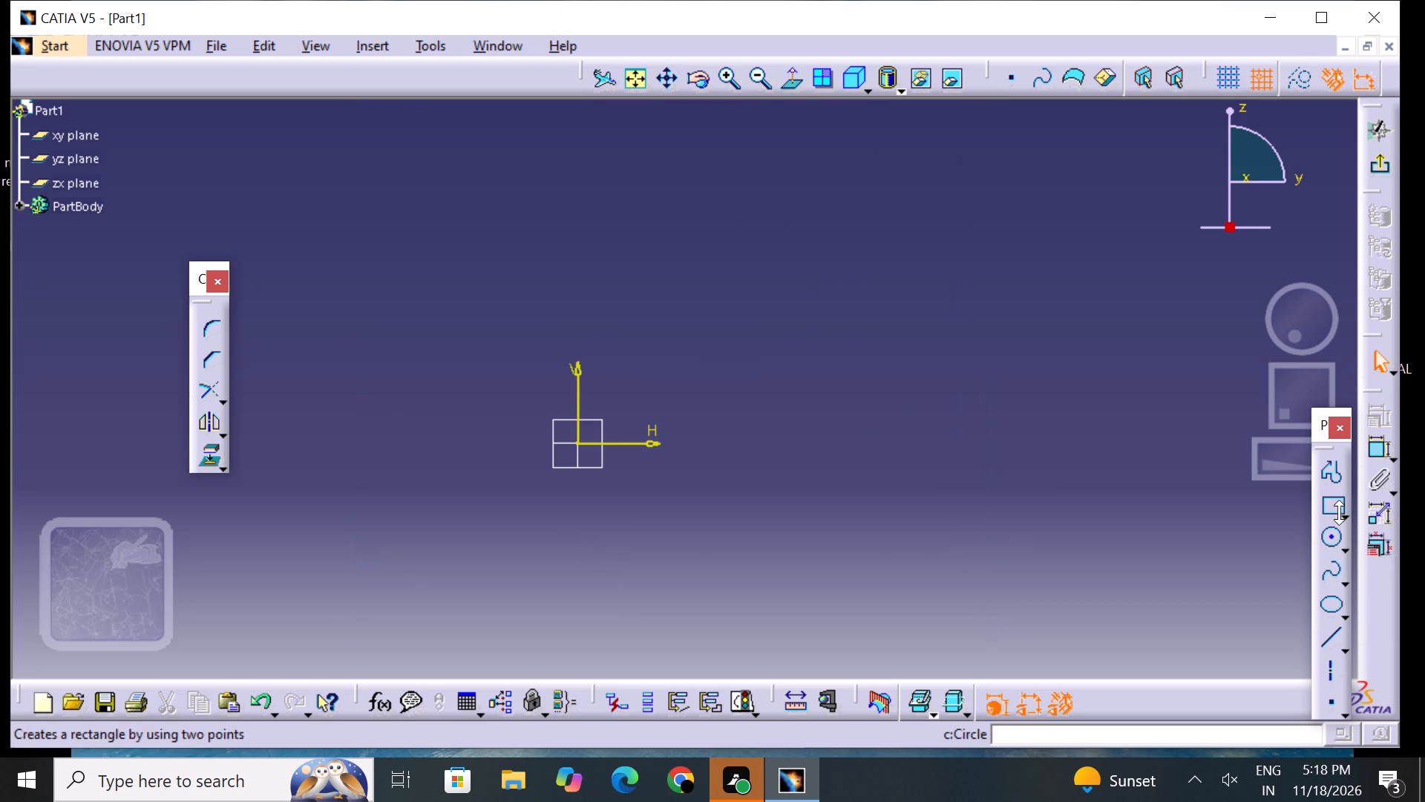
Start a Profile at the origin: vertical line to V 50 mm, tangent arc ending at H 60, V 50 mm, vertical line down to V 20 mm.
{"action": "left_click", "coordinate": [1332, 472]}
{"action": "left_click", "coordinate": [583, 447]}
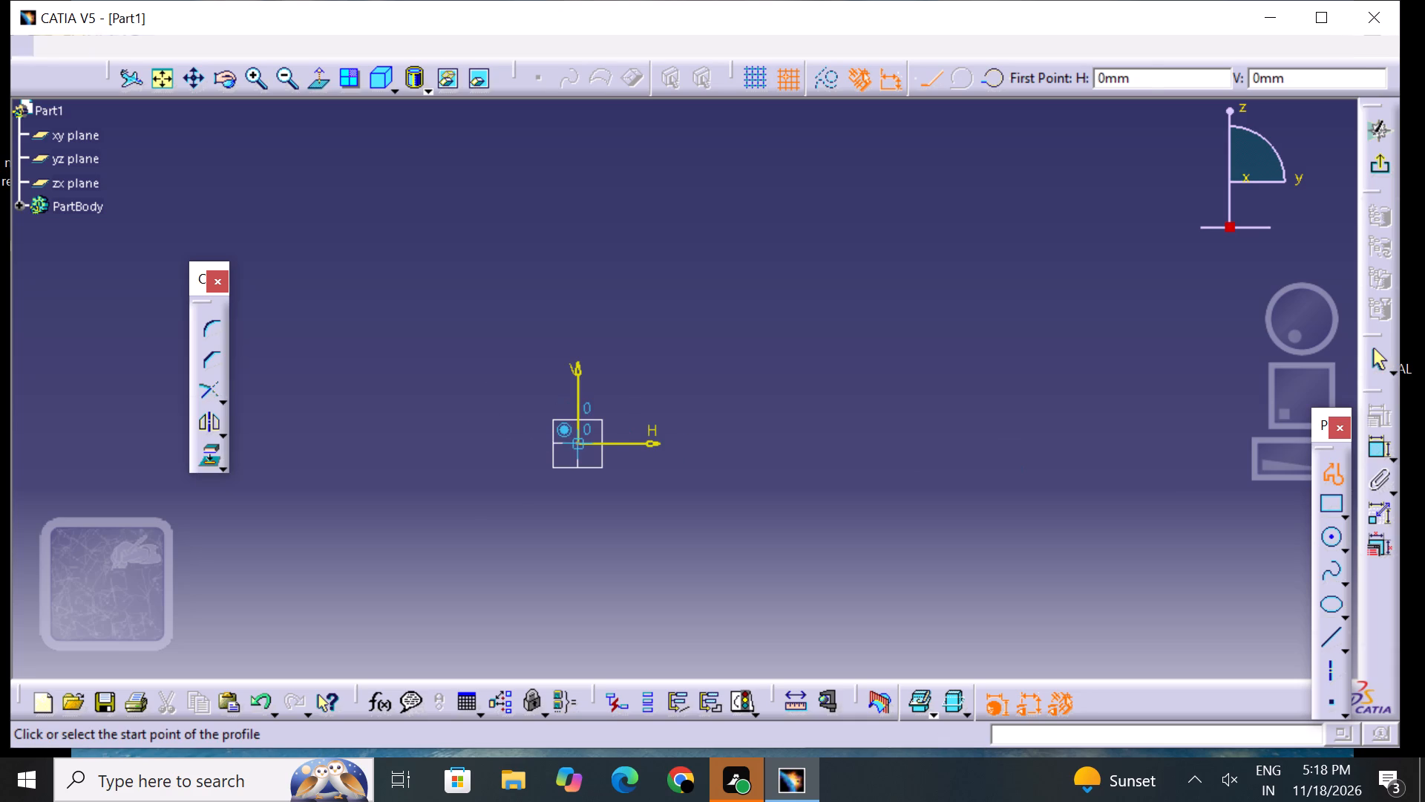
{"action": "left_click", "coordinate": [579, 259]}
{"action": "left_click", "coordinate": [871, 79]}
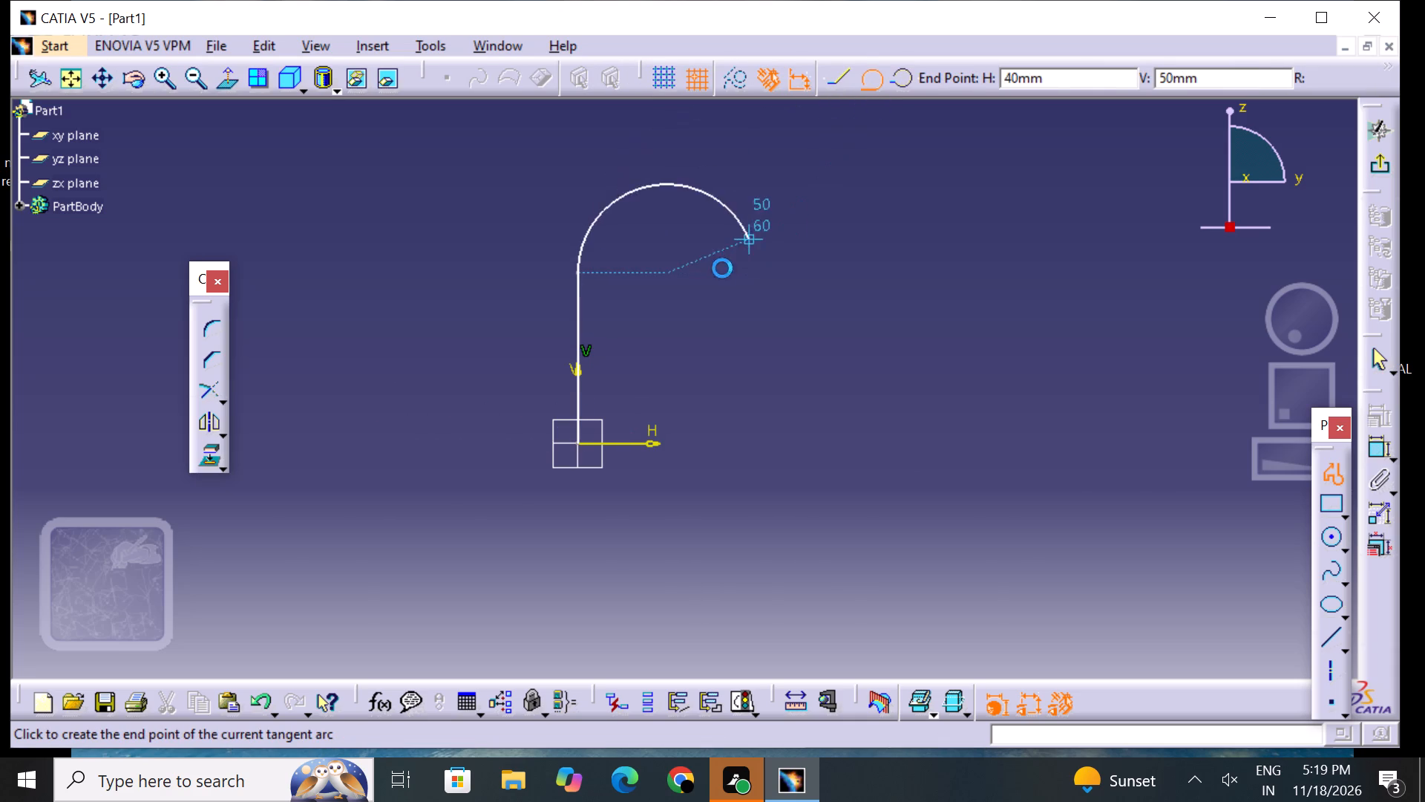
{"action": "left_click", "coordinate": [773, 281]}
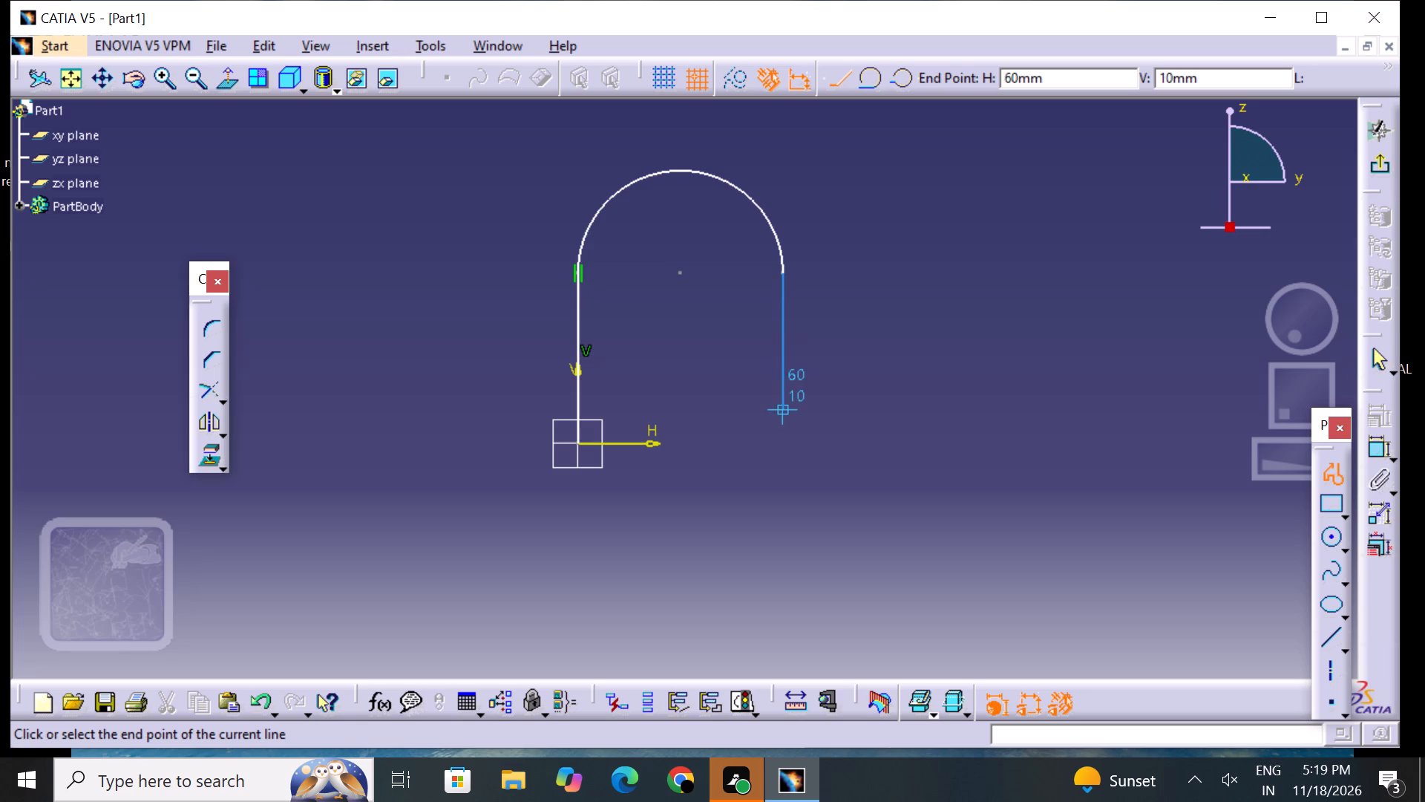
{"action": "left_click", "coordinate": [785, 374]}
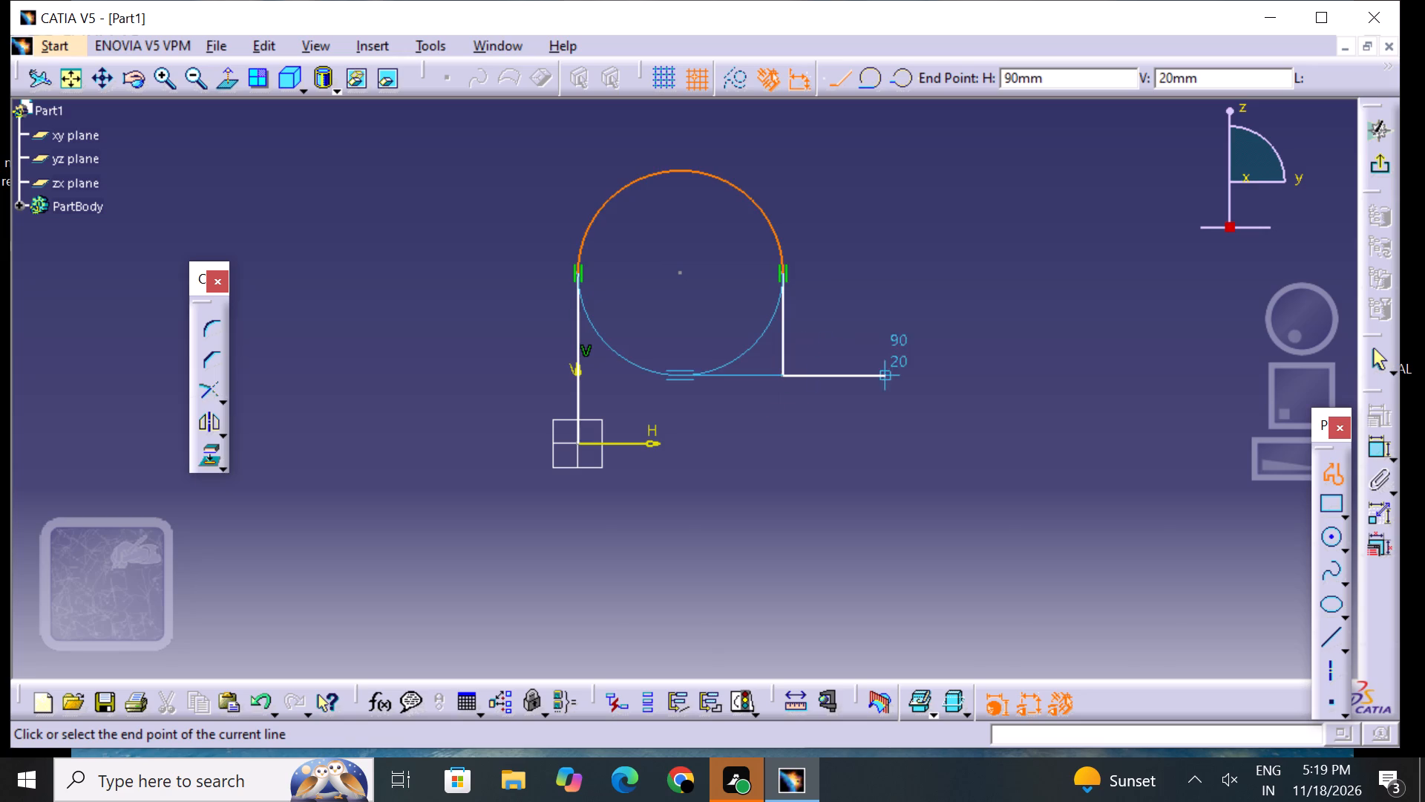
Continue the profile through H, V points (120, 20), (120, 10), (20, 10), (20, -40) and (0, -40) mm, closing it at the origin.
{"action": "left_click", "coordinate": [983, 359]}
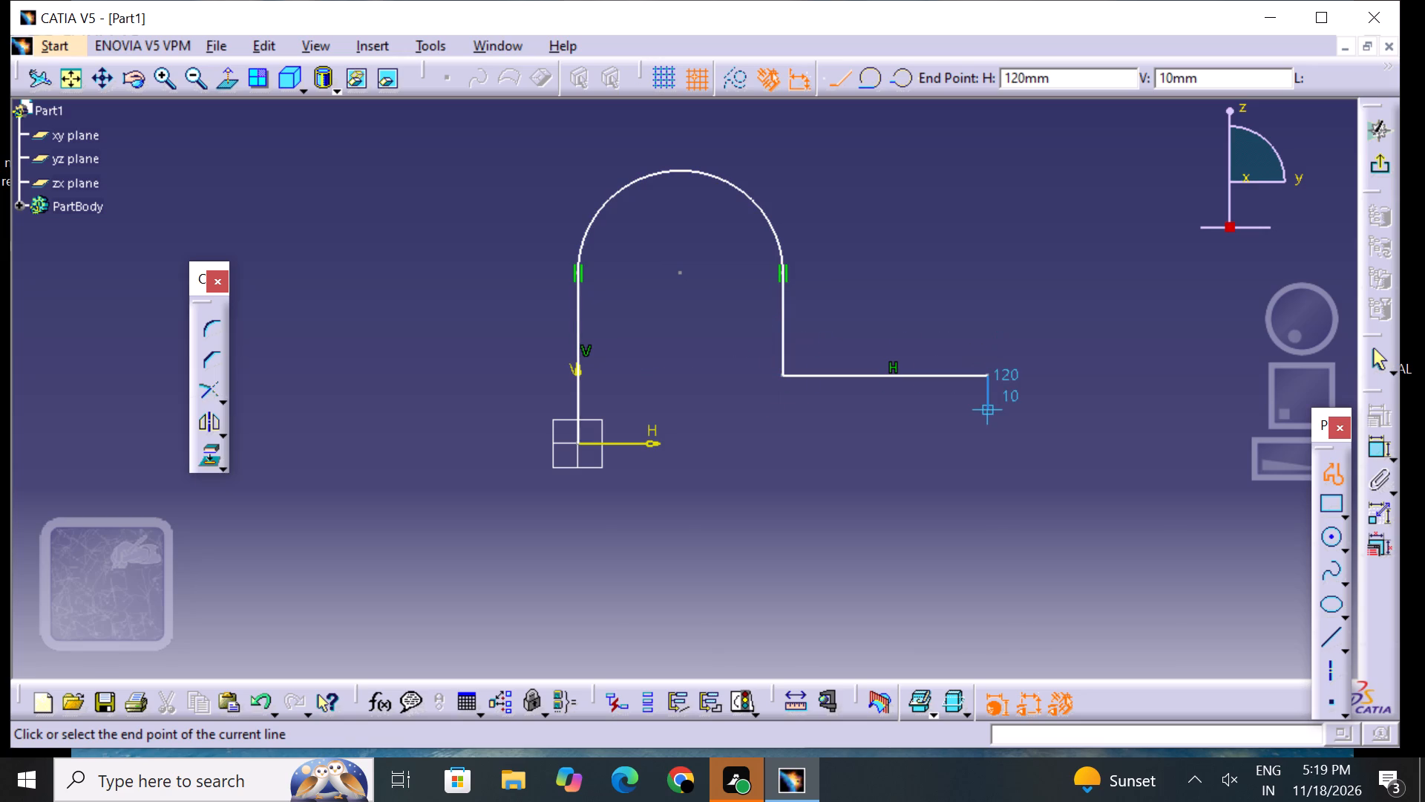
{"action": "left_click", "coordinate": [989, 426]}
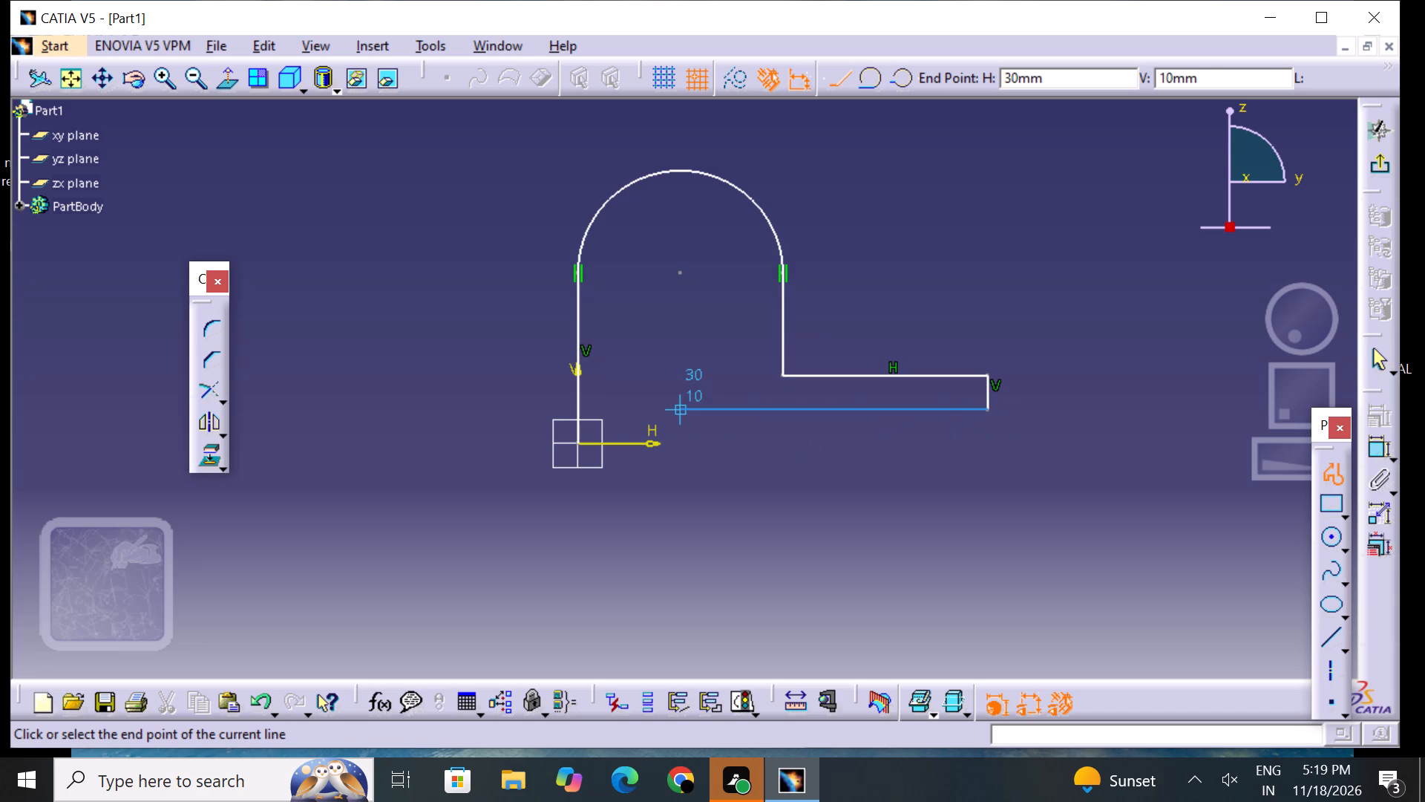
{"action": "left_click", "coordinate": [654, 412]}
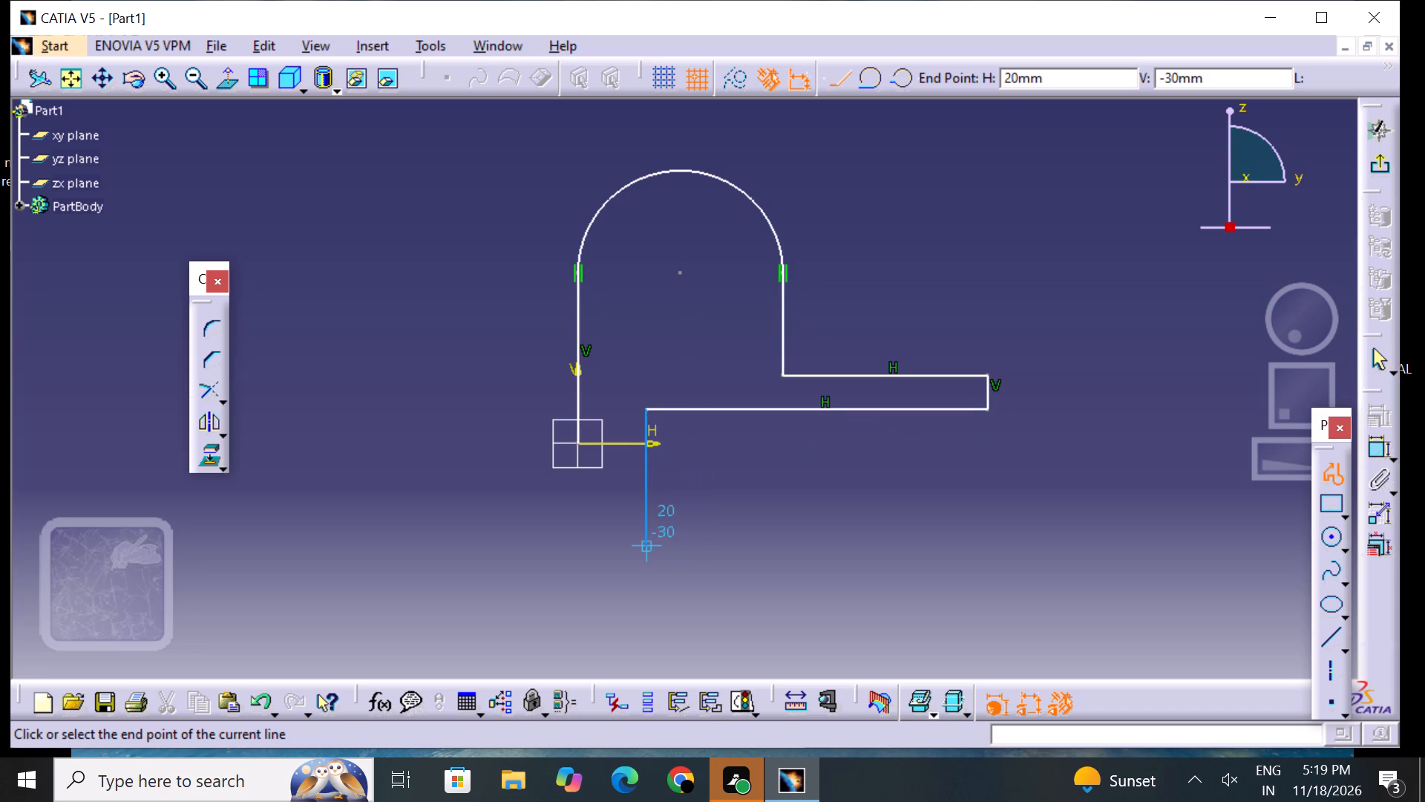
{"action": "left_click", "coordinate": [646, 580]}
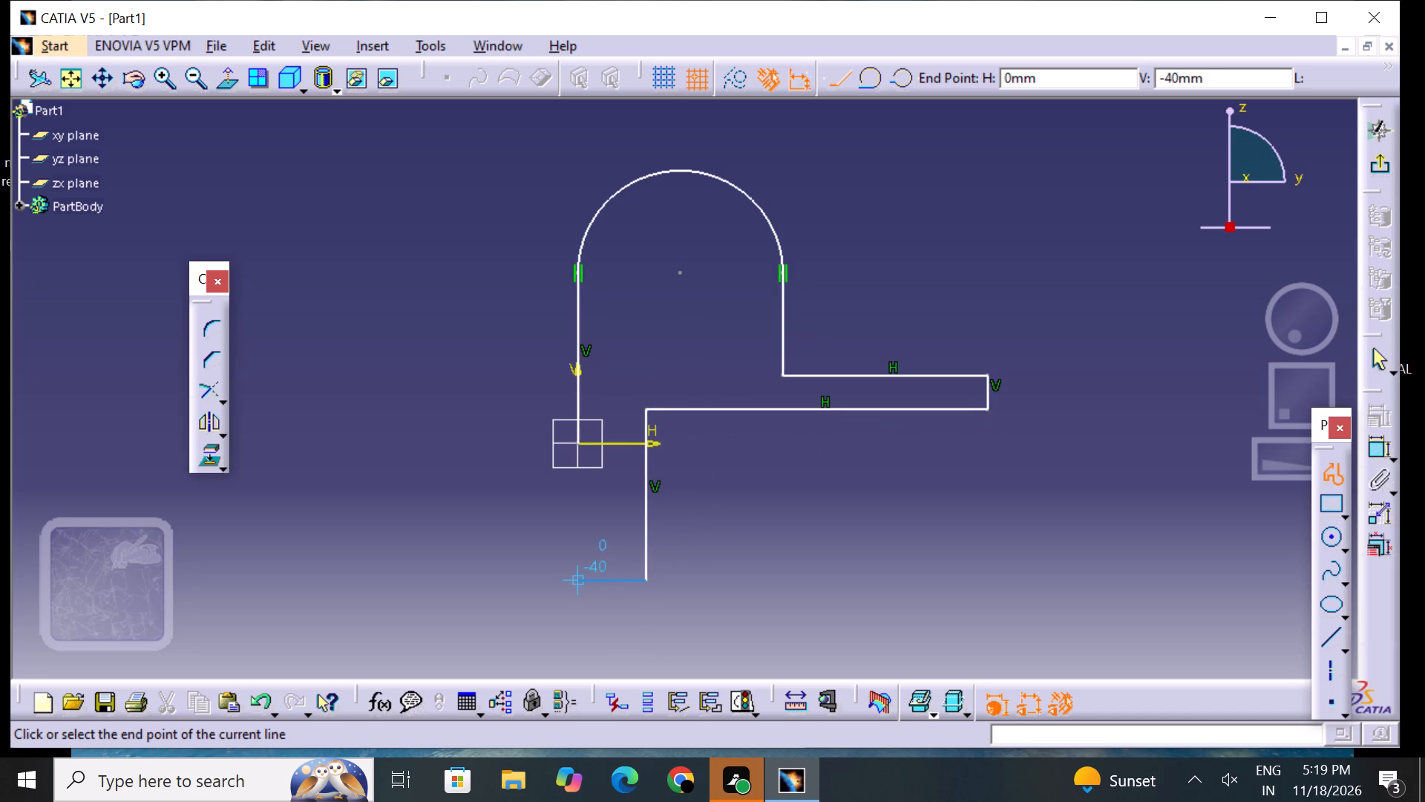
{"action": "left_click", "coordinate": [574, 573]}
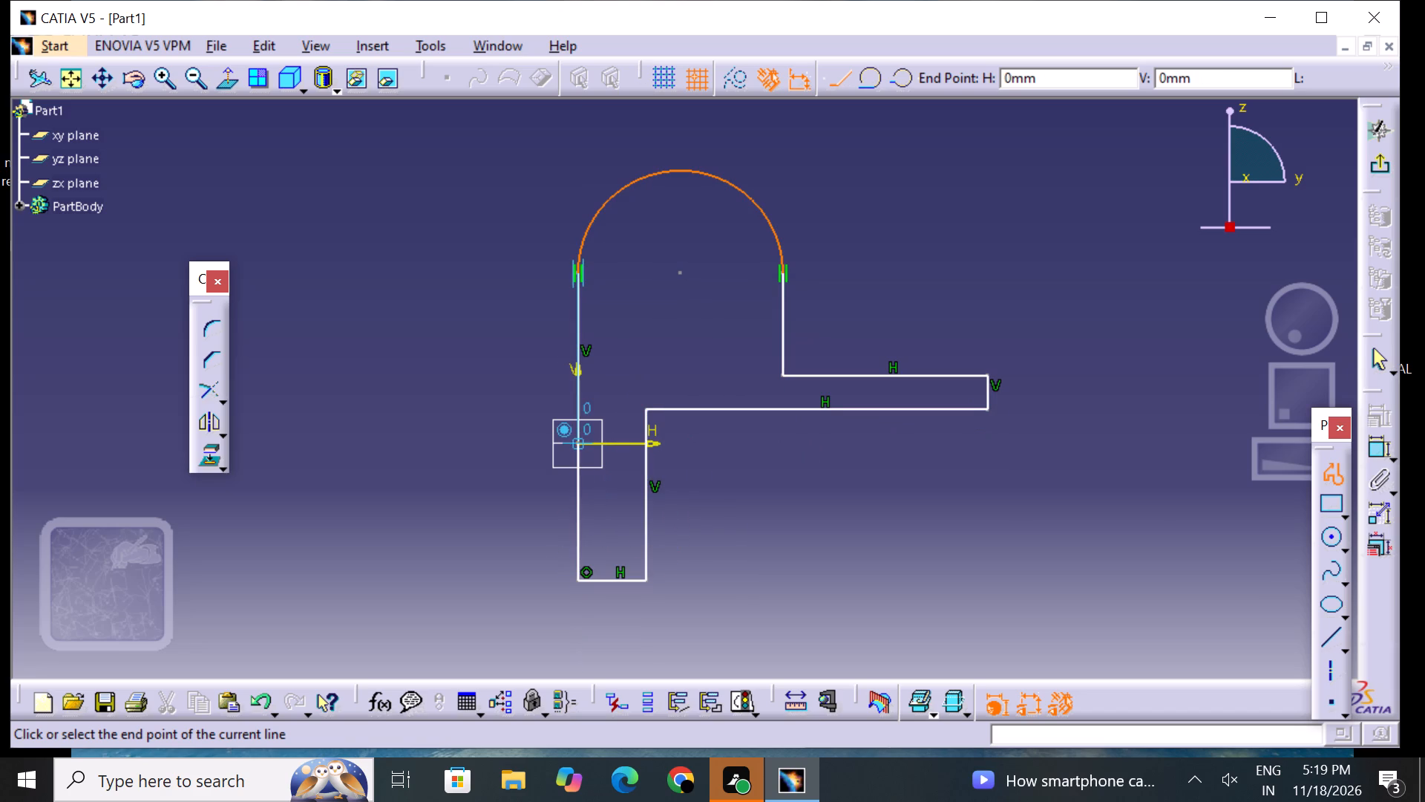
{"action": "left_click", "coordinate": [580, 437]}
{"action": "left_click", "coordinate": [831, 512]}
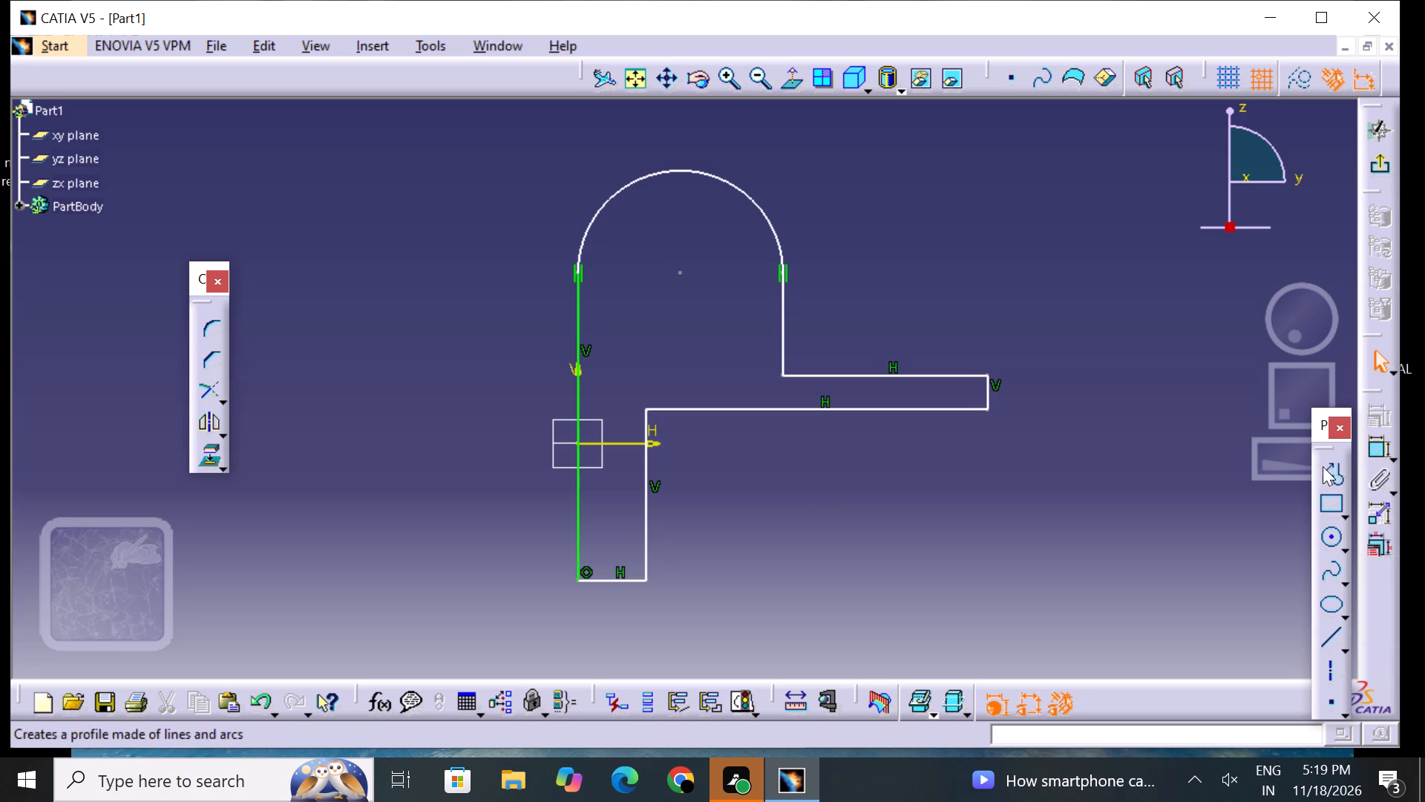
Dimension the radius of the profile's top arc.
{"action": "left_click", "coordinate": [1366, 444]}
{"action": "left_click", "coordinate": [762, 212]}
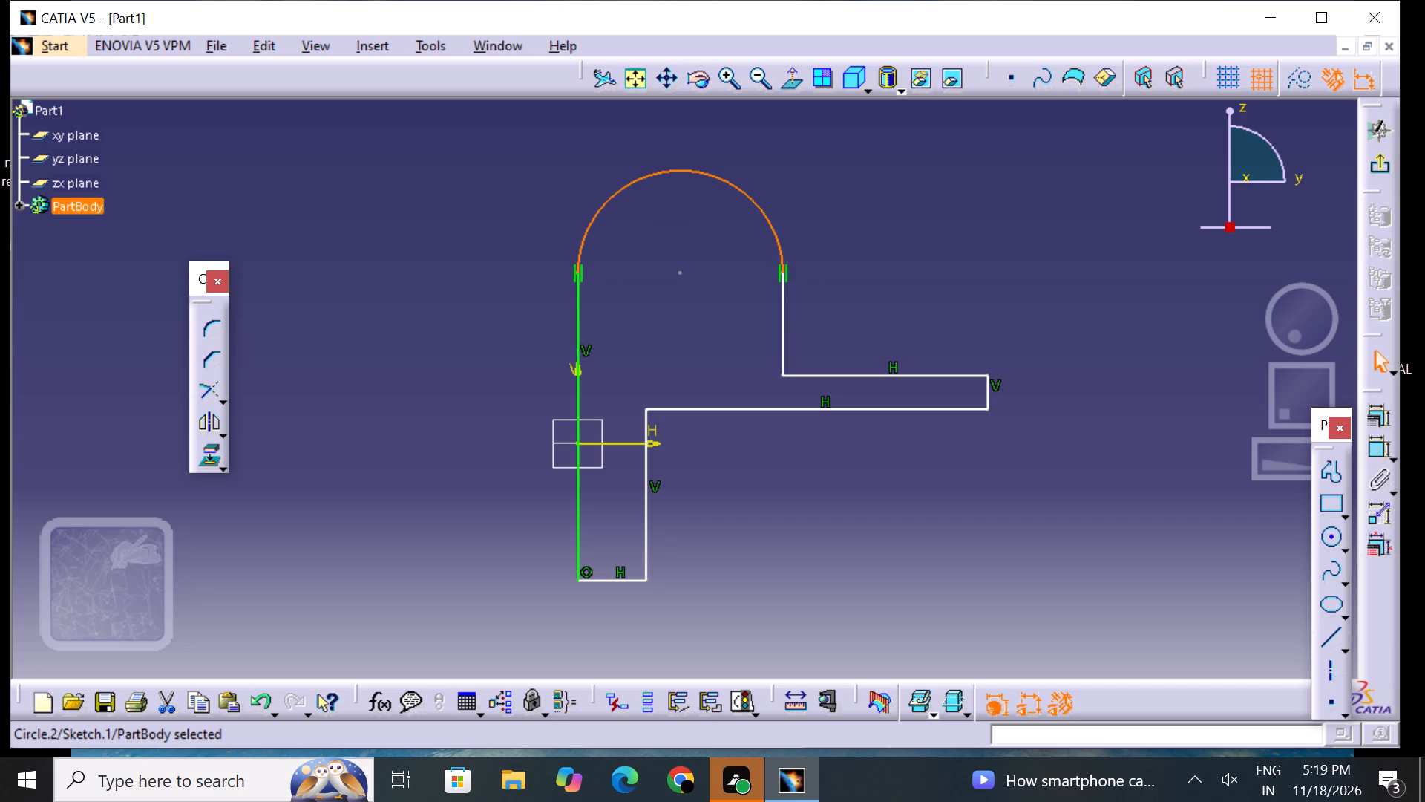
{"action": "left_click", "coordinate": [1376, 446]}
{"action": "left_click", "coordinate": [759, 167]}
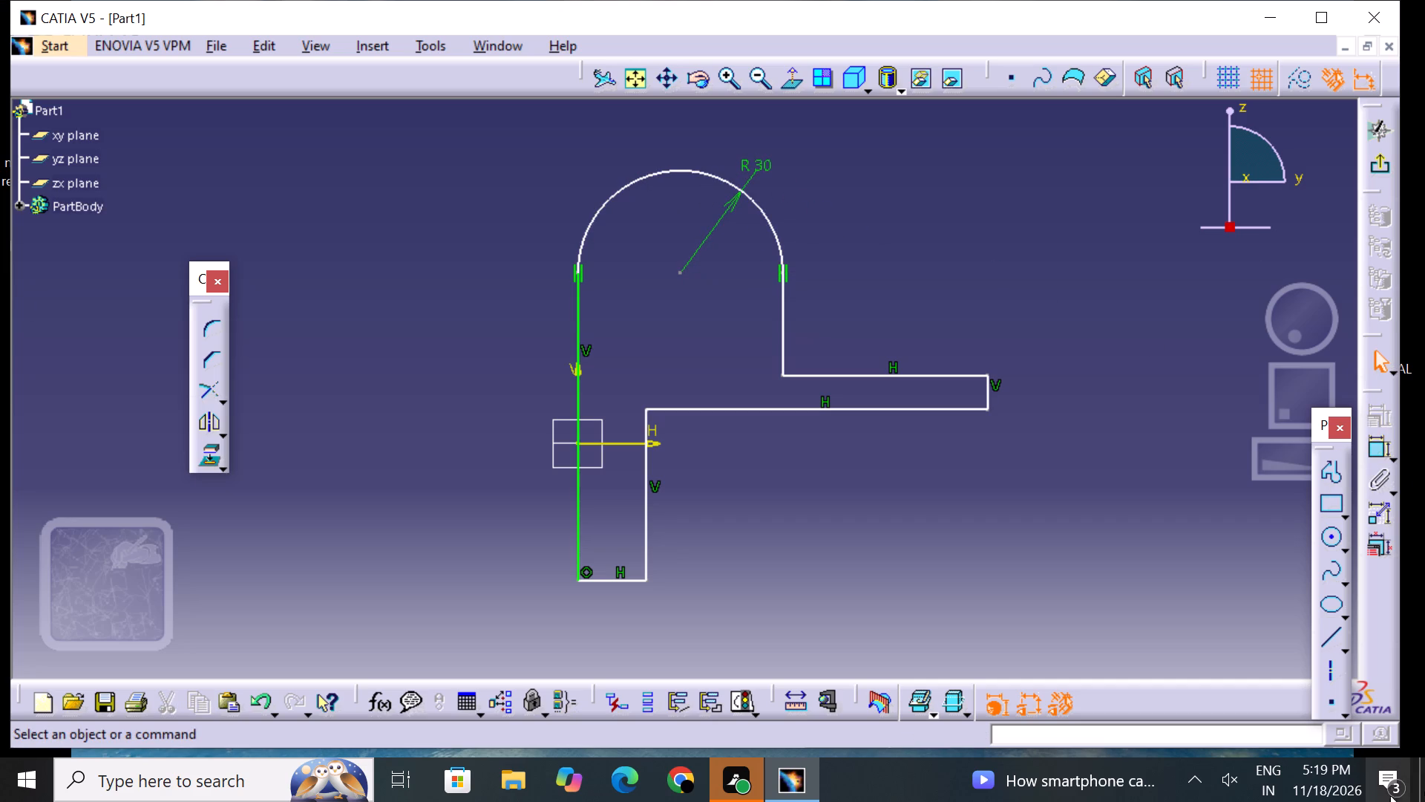
Dimension the length of the foot's upper horizontal edge and set it to 80 mm.
{"action": "left_click", "coordinate": [1377, 454]}
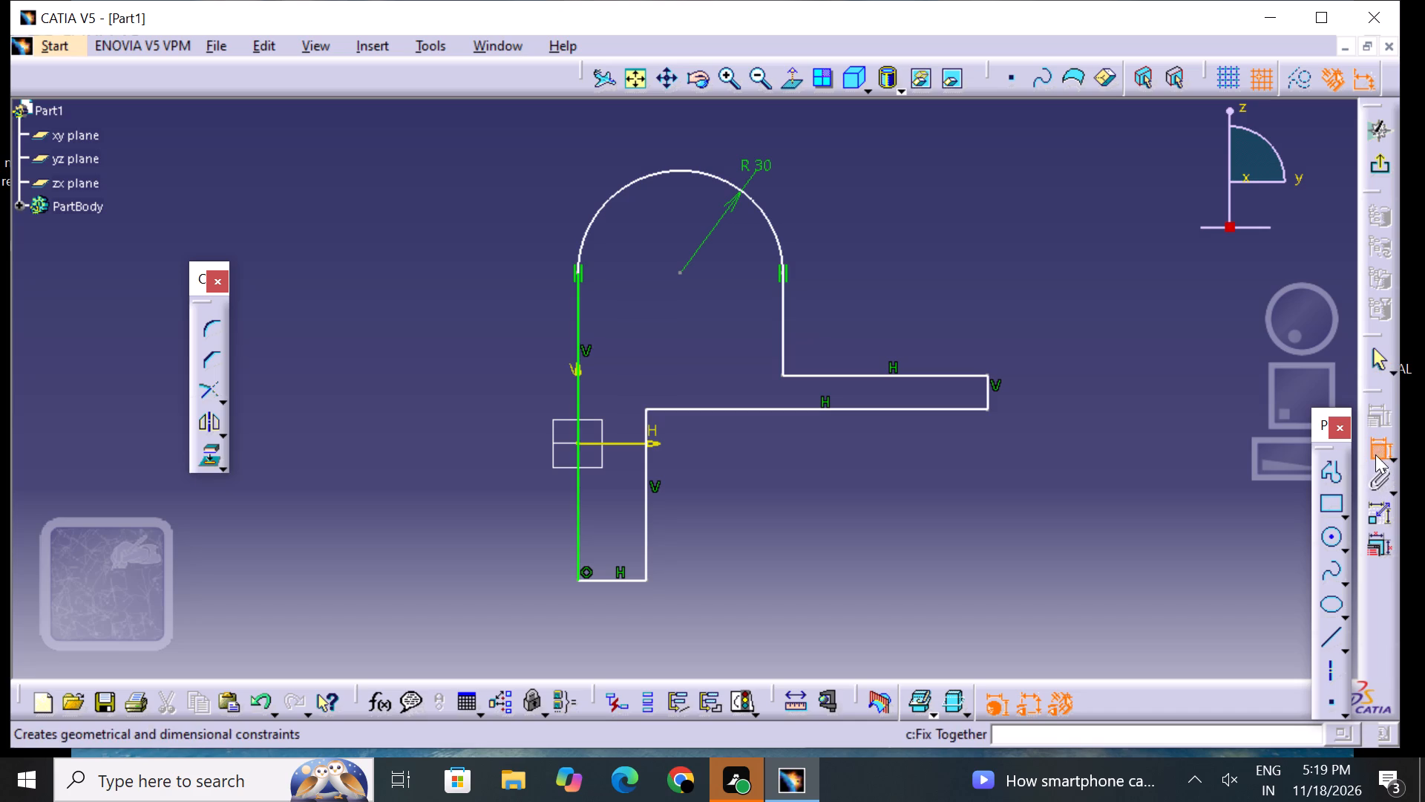
{"action": "left_click", "coordinate": [850, 378]}
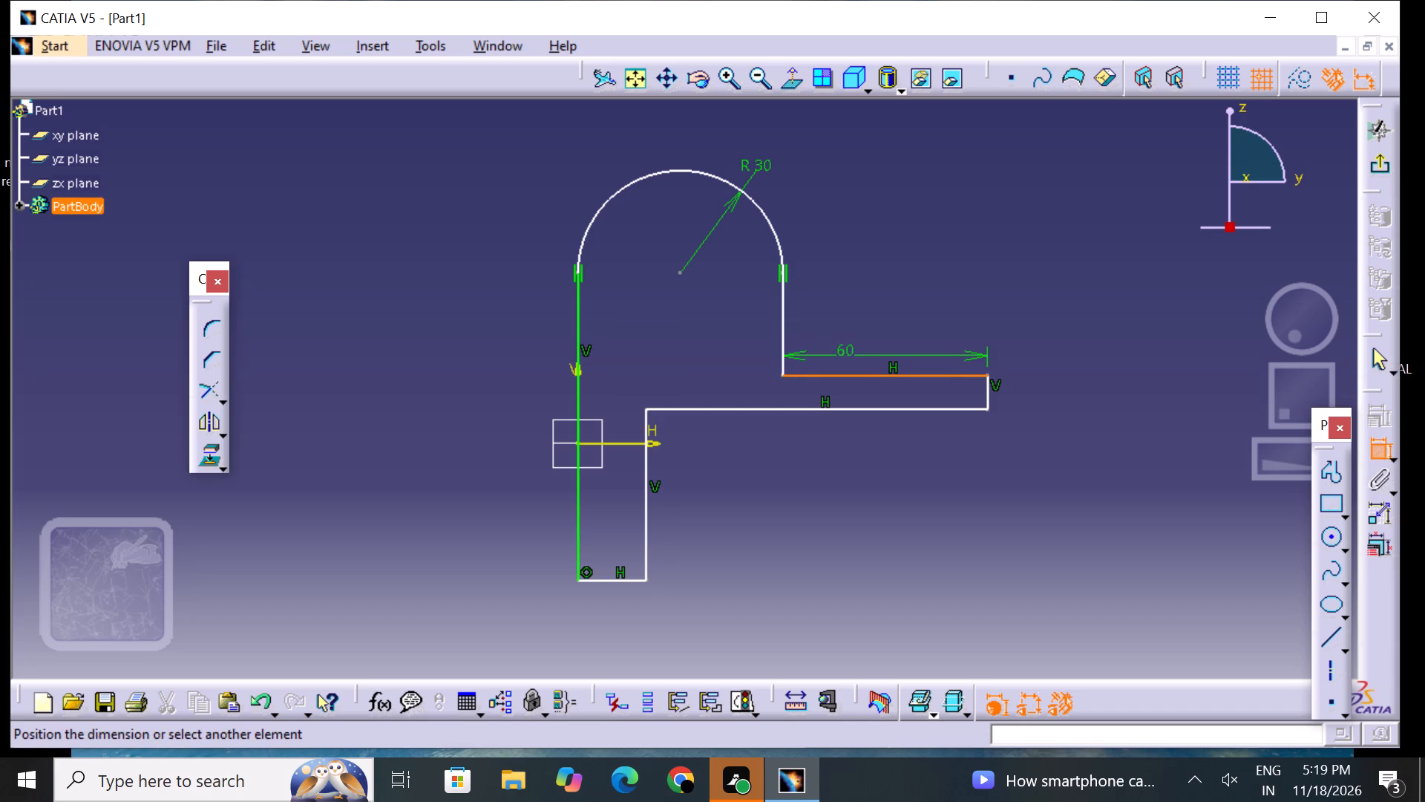
{"action": "left_click", "coordinate": [856, 339]}
{"action": "double_click", "coordinate": [856, 336]}
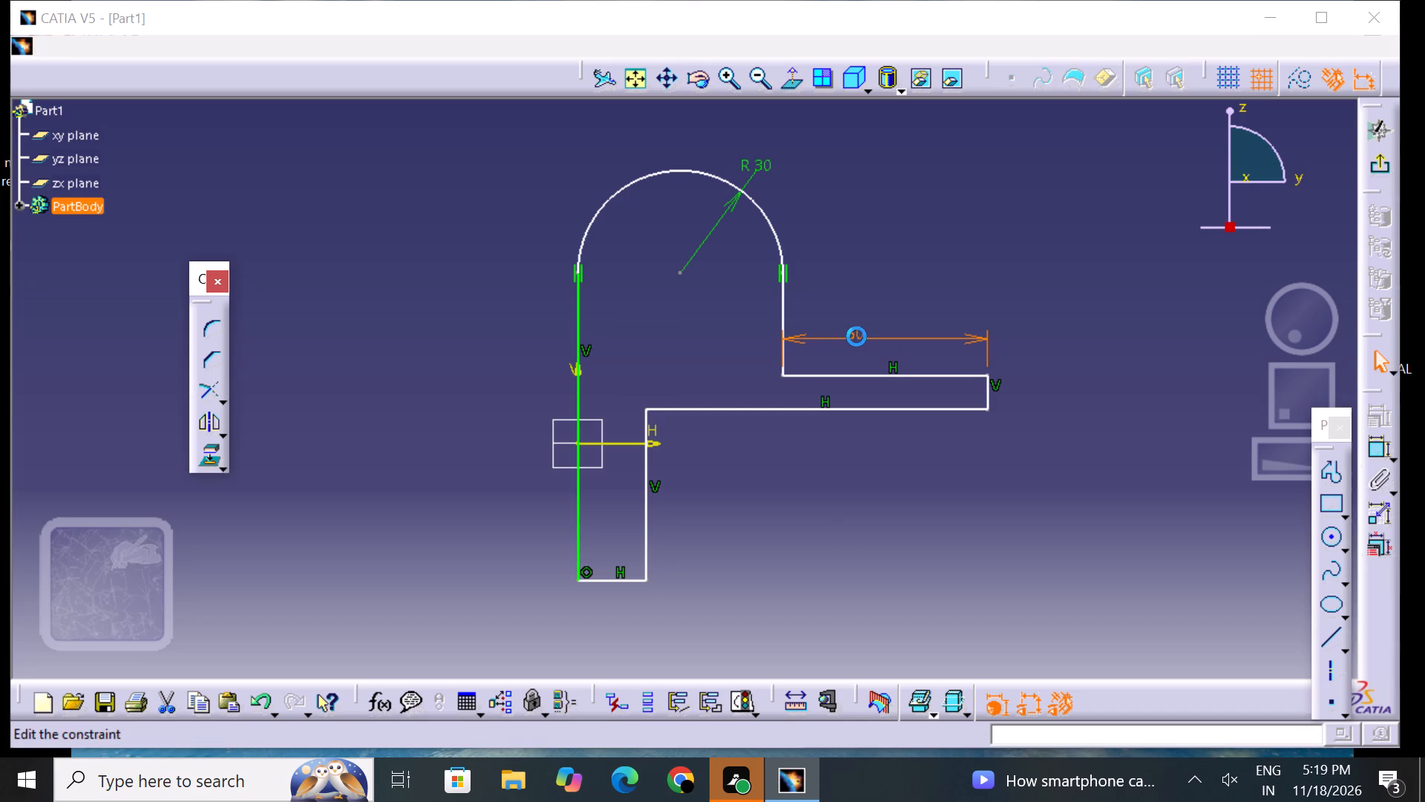
{"action": "key", "text": "BackSpace"}
{"action": "type", "text": "80"}
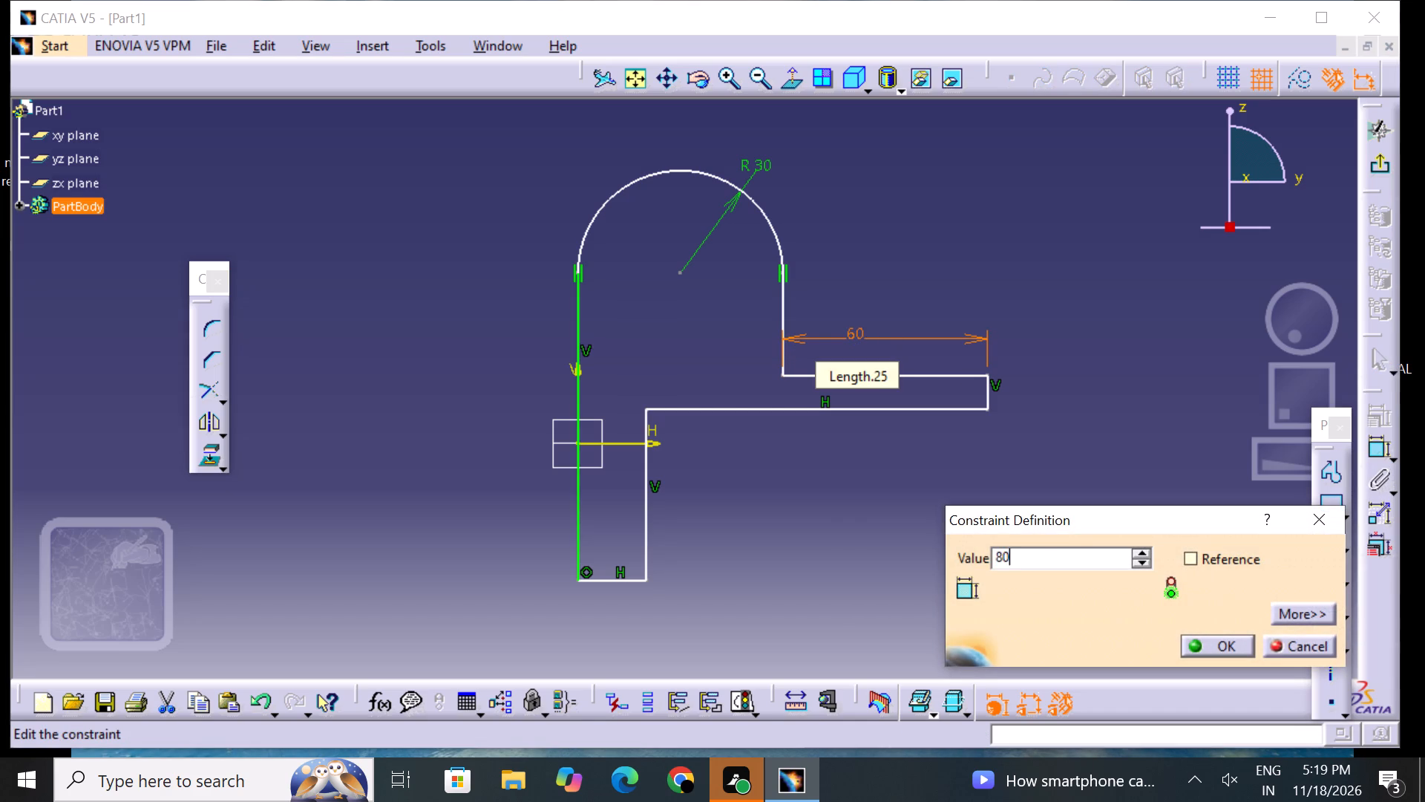
{"action": "key", "text": "Return"}
{"action": "left_click", "coordinate": [951, 482]}
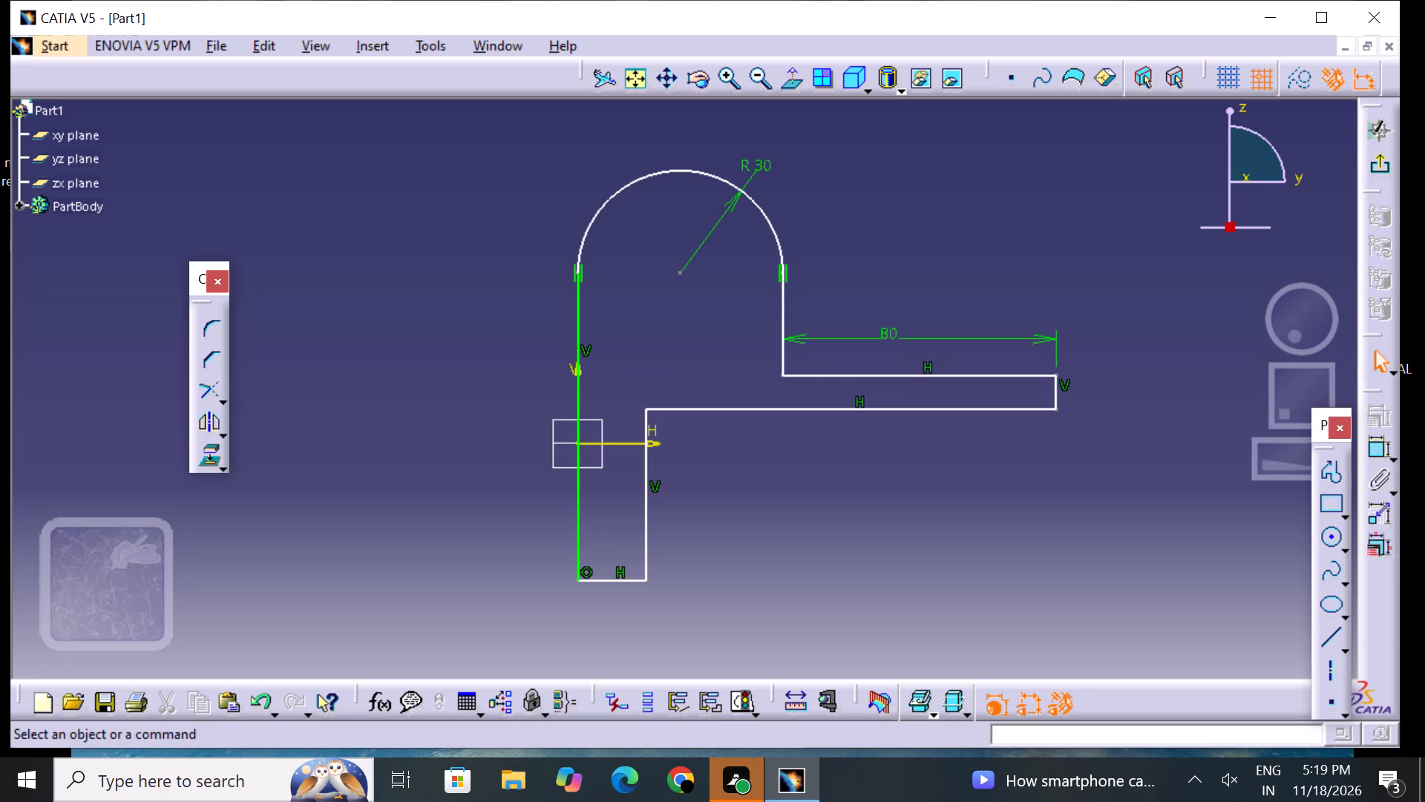
Dimension the foot's thickness between its upper and lower horizontal edges and set it to 20 mm.
{"action": "left_click", "coordinate": [1375, 449]}
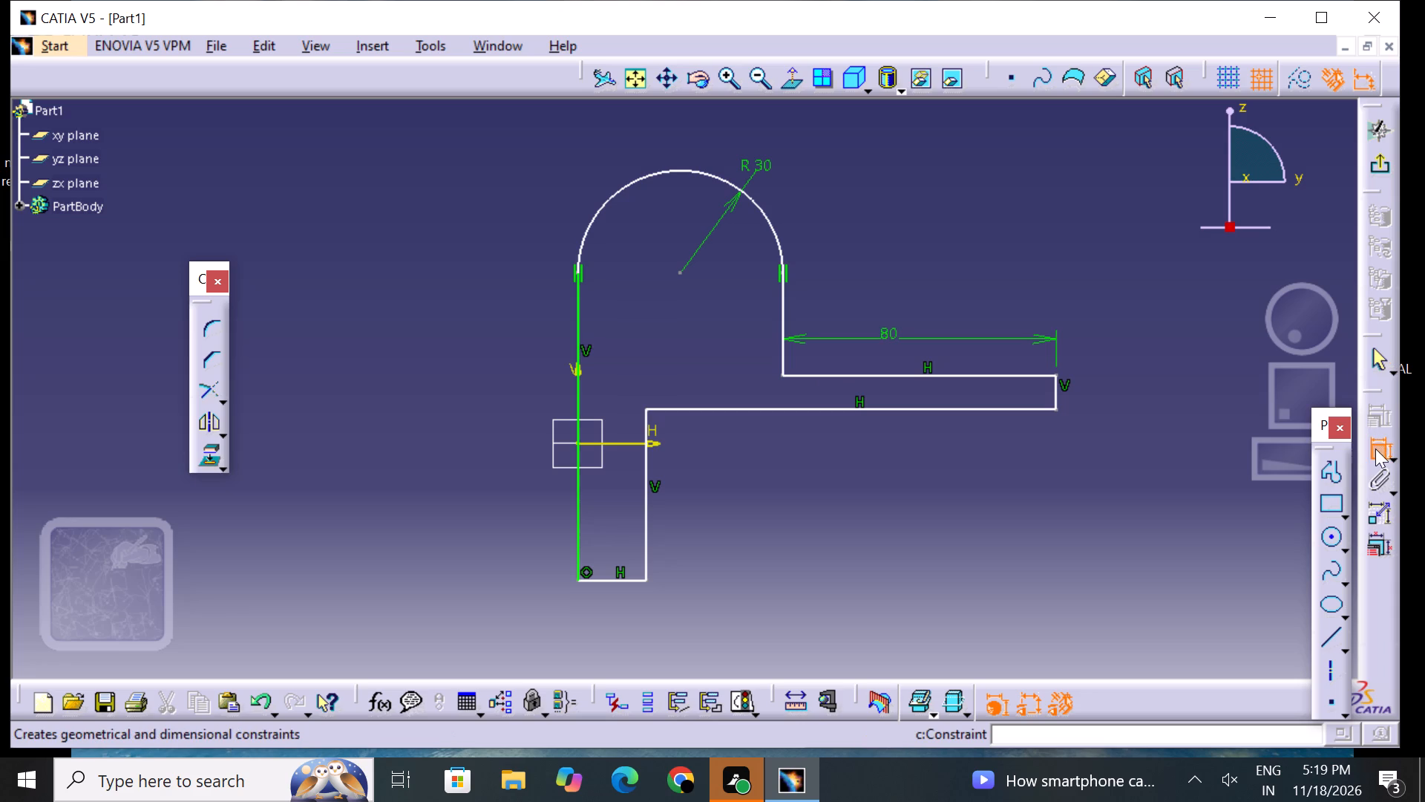
{"action": "left_click", "coordinate": [1011, 376]}
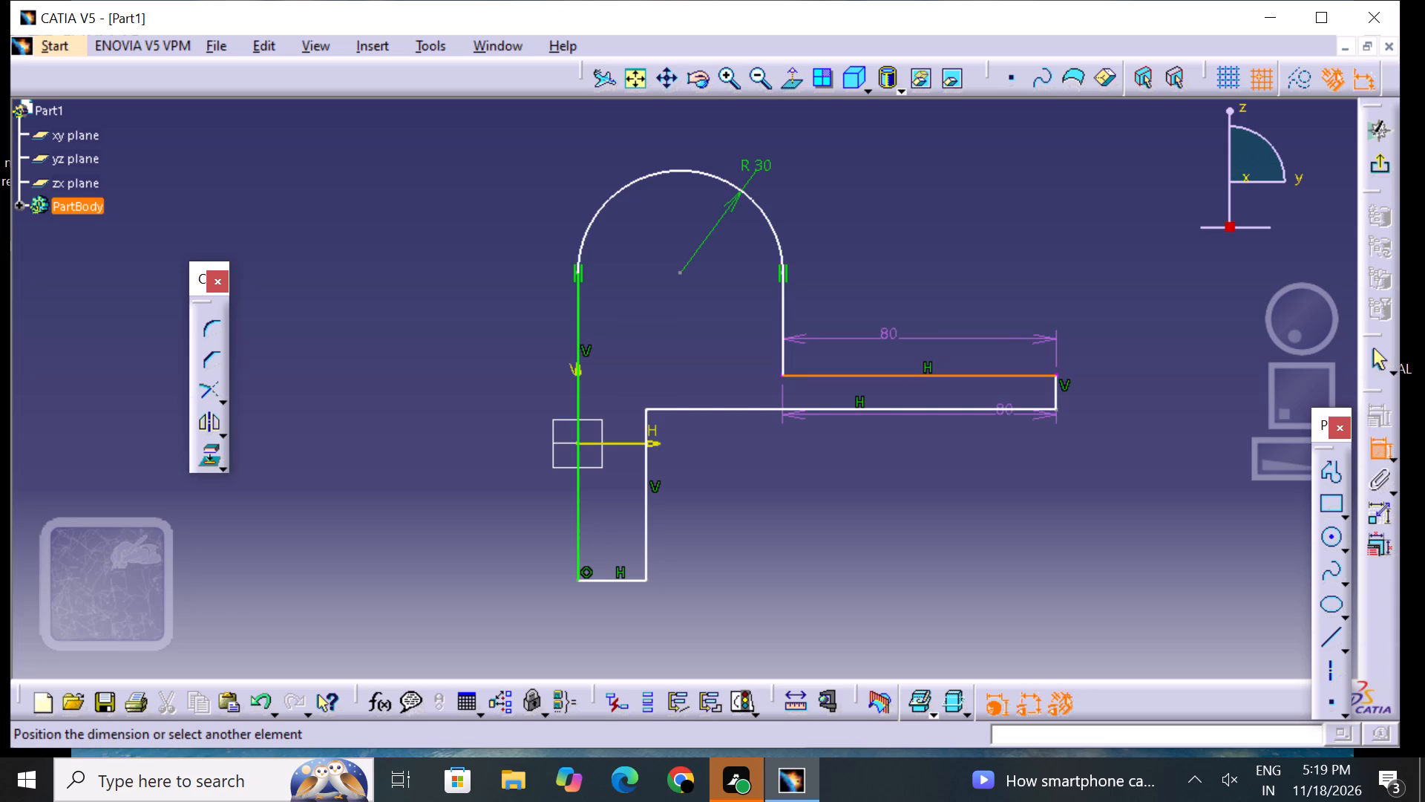
{"action": "left_click", "coordinate": [1018, 412]}
{"action": "left_click", "coordinate": [1092, 398]}
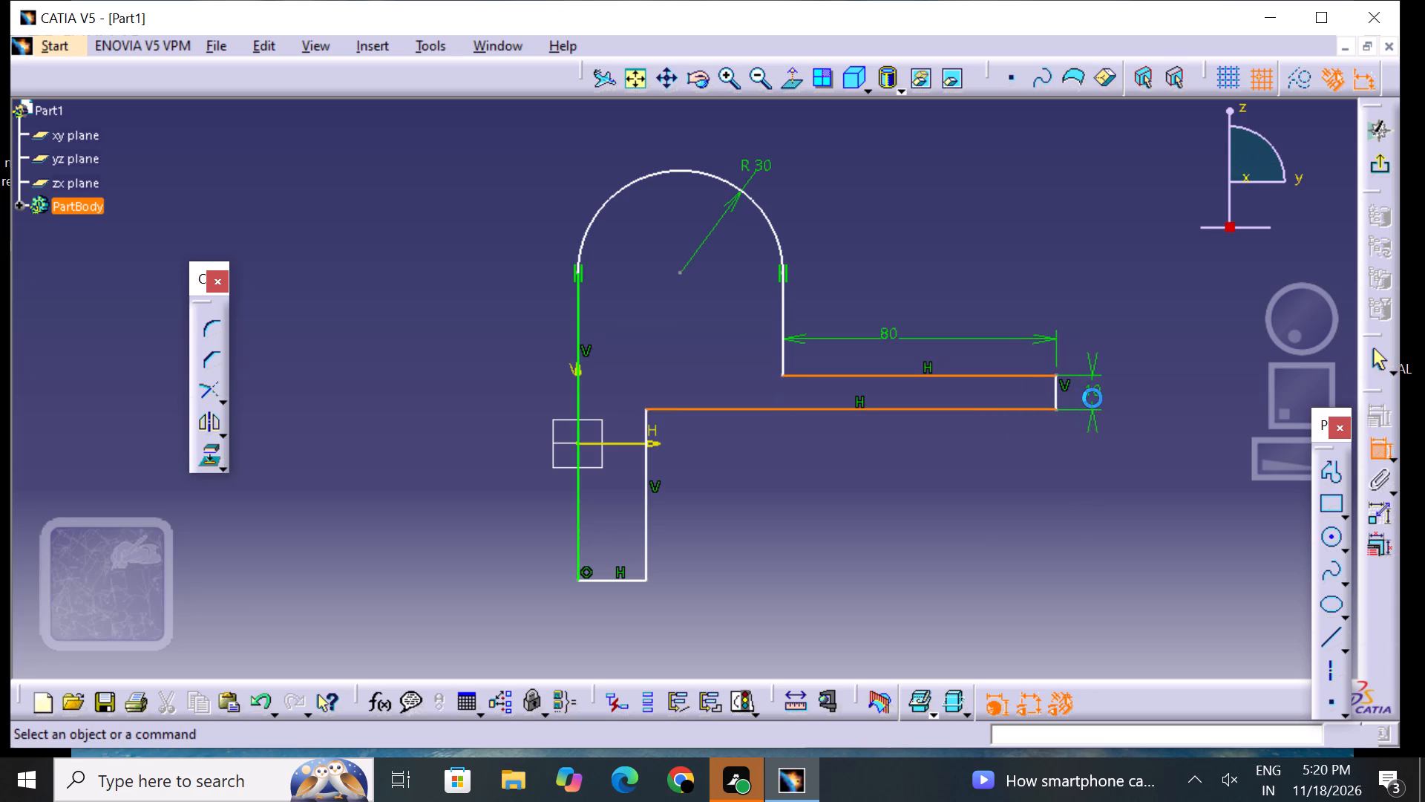
{"action": "left_click", "coordinate": [1092, 386]}
{"action": "left_click", "coordinate": [1092, 385]}
{"action": "key", "text": "BackSpace"}
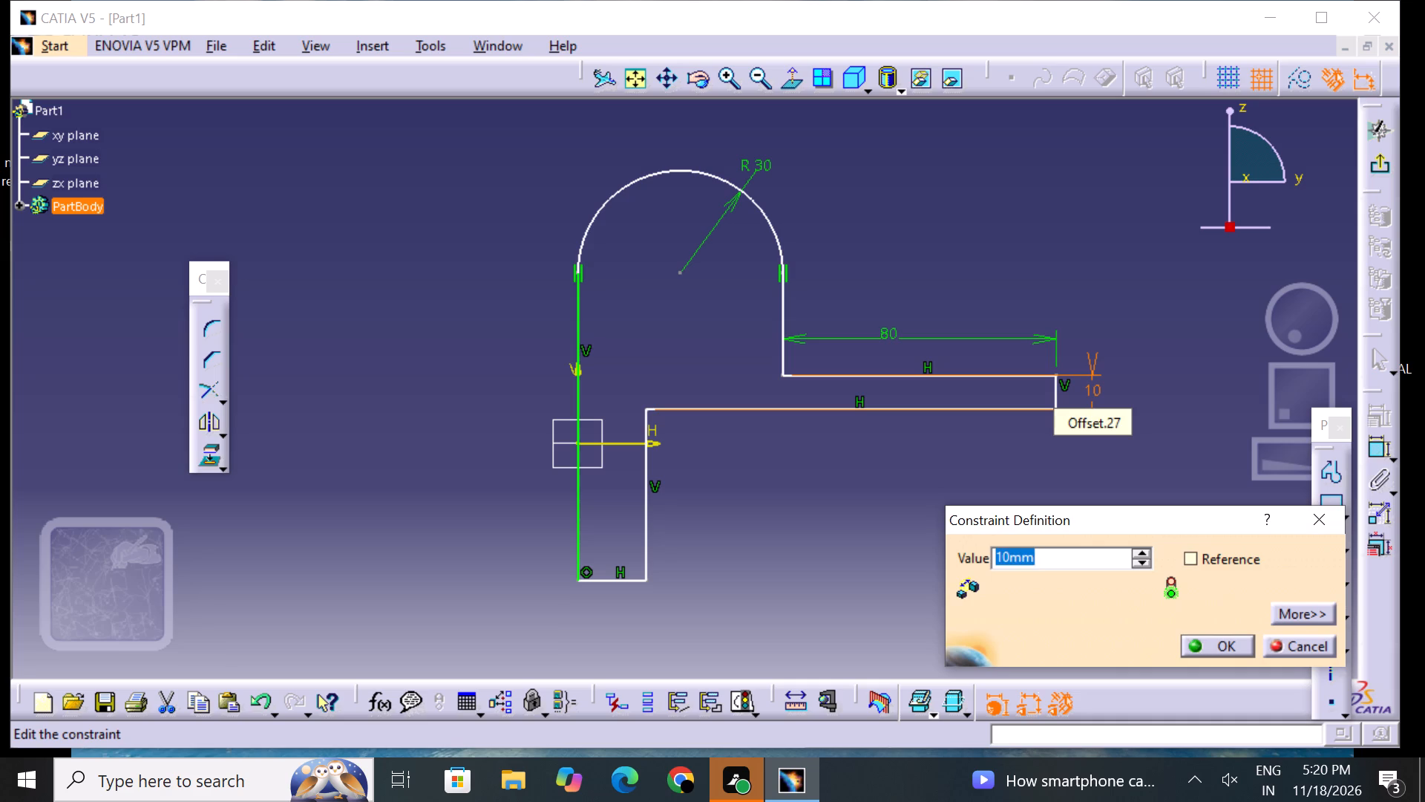
{"action": "type", "text": "20"}
{"action": "key", "text": "Return"}
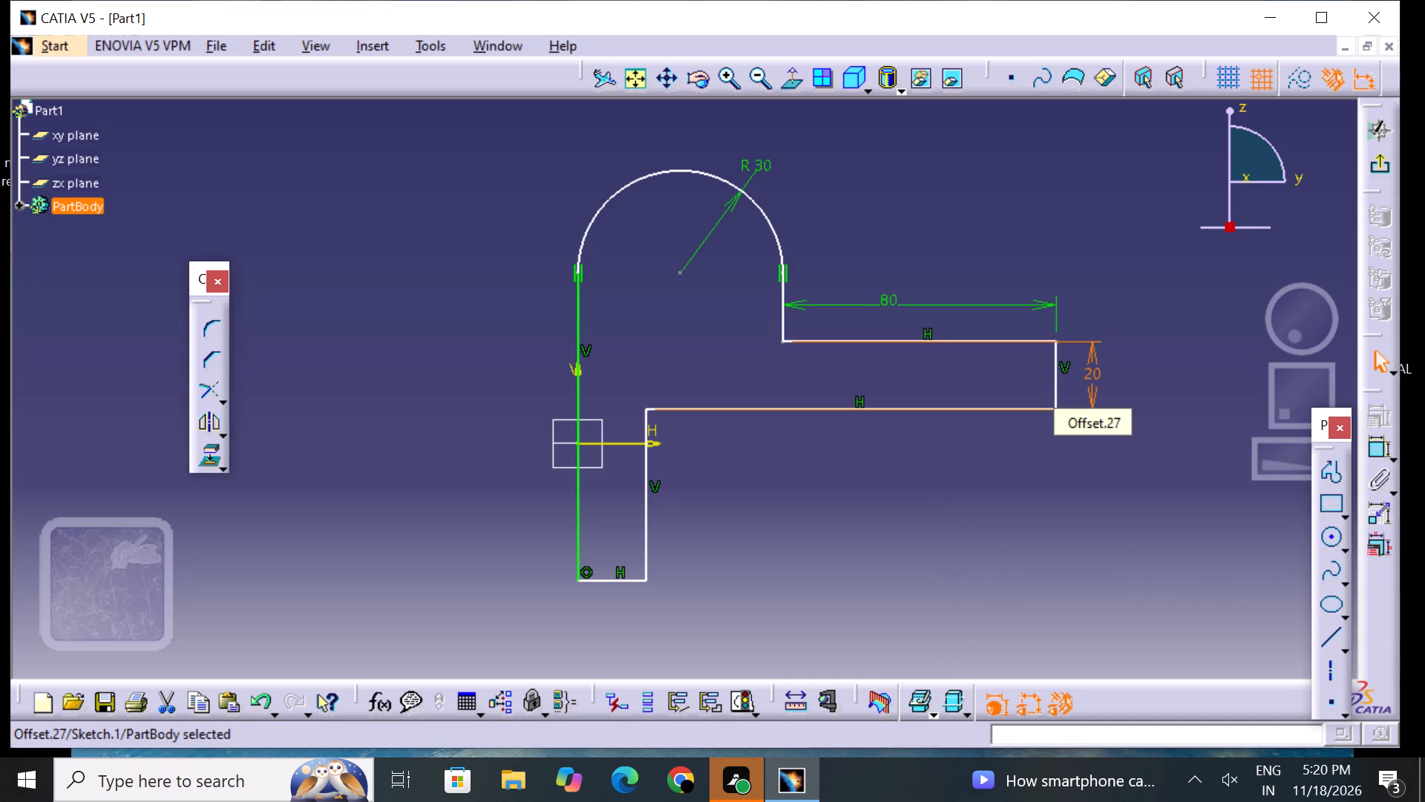
{"action": "left_click", "coordinate": [1071, 503]}
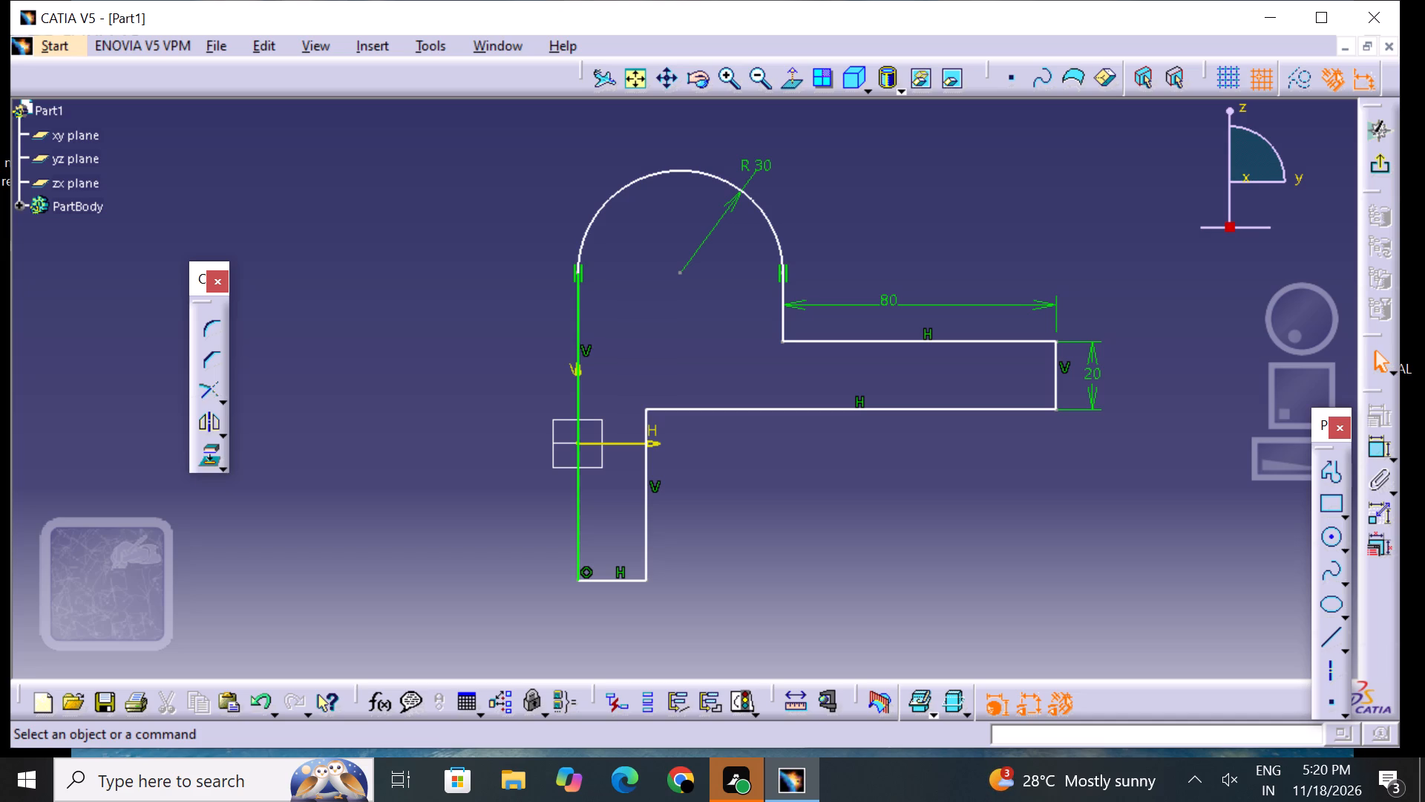
Dimension the vertical distance from the top arc's centre to the leg's bottom edge and set it to 140 mm.
{"action": "left_click", "coordinate": [1379, 447]}
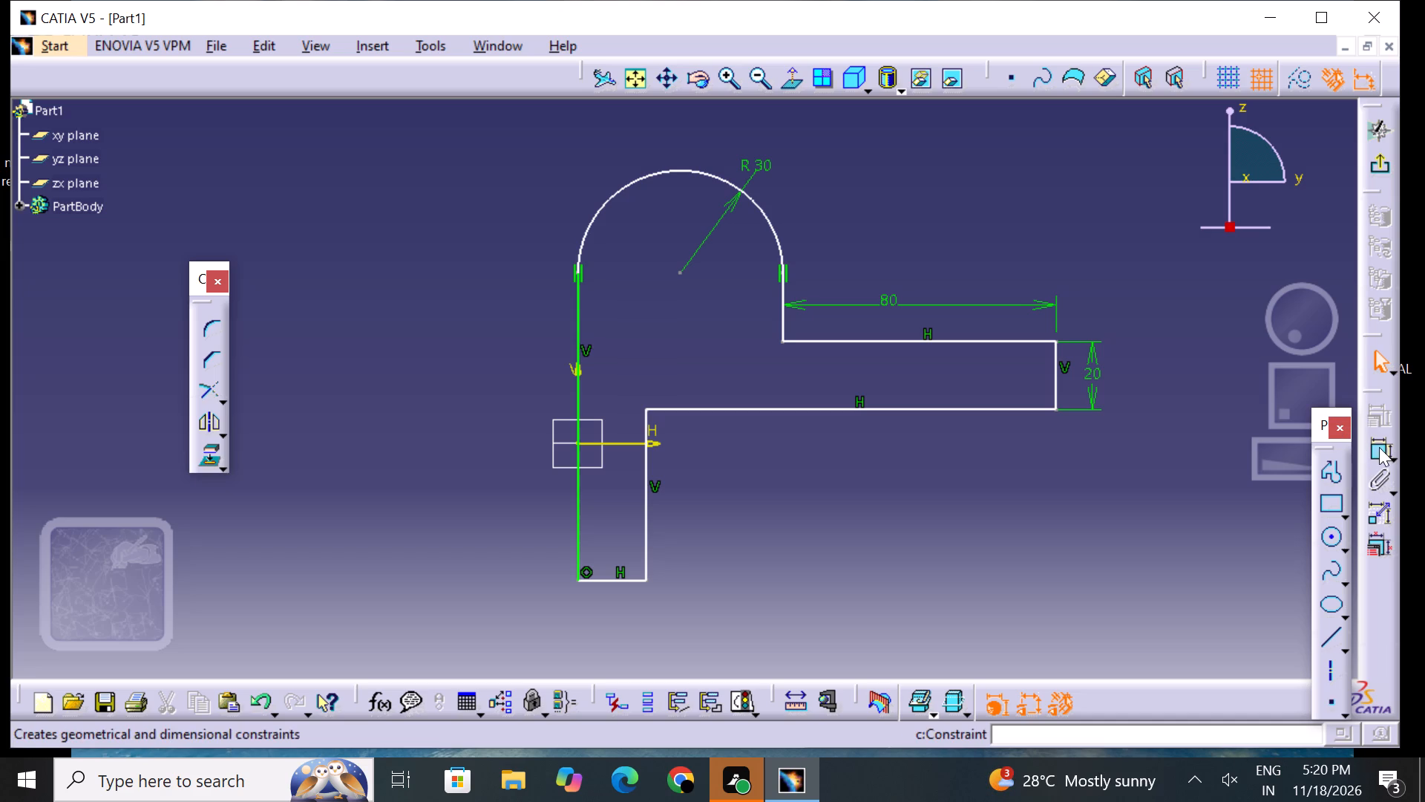
{"action": "left_click", "coordinate": [680, 273]}
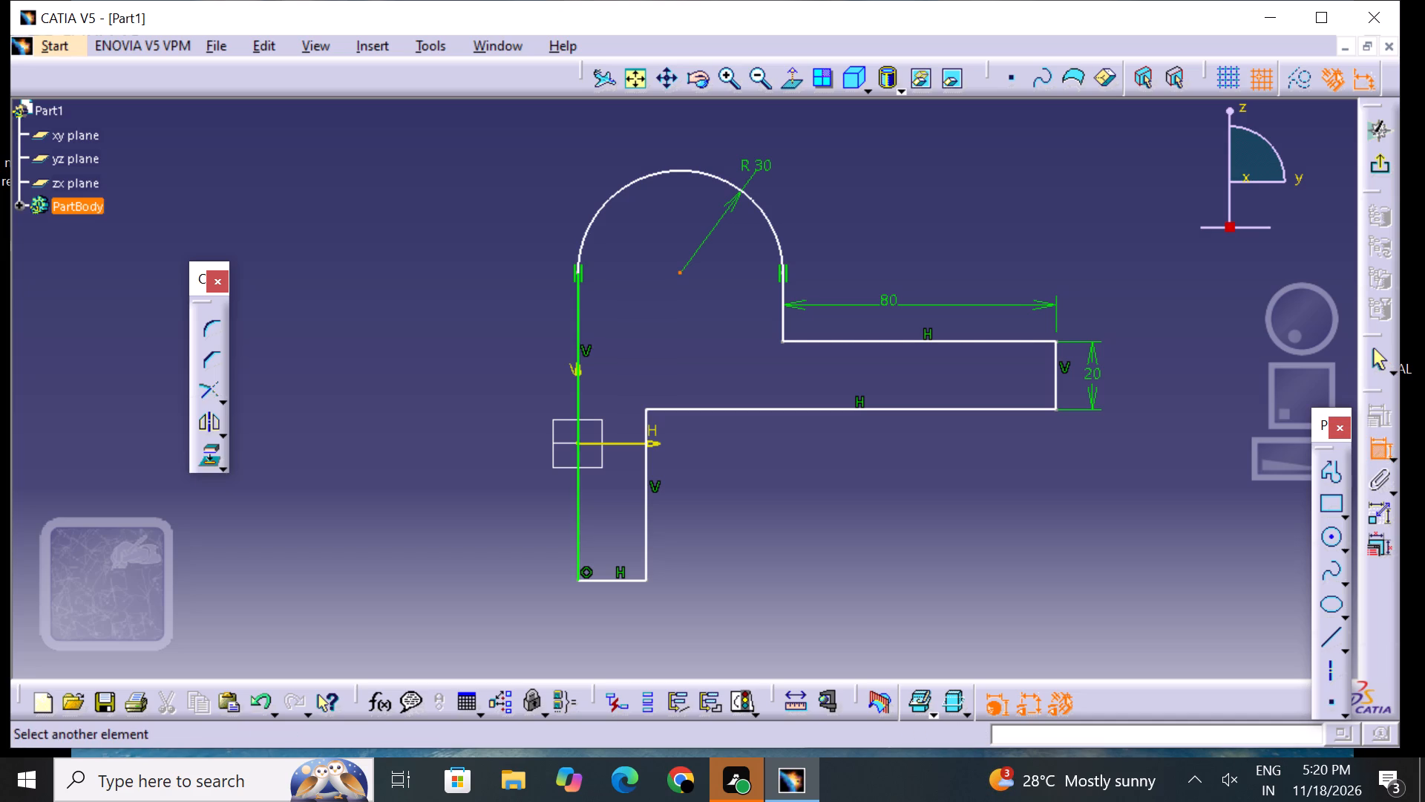
{"action": "left_click", "coordinate": [633, 576]}
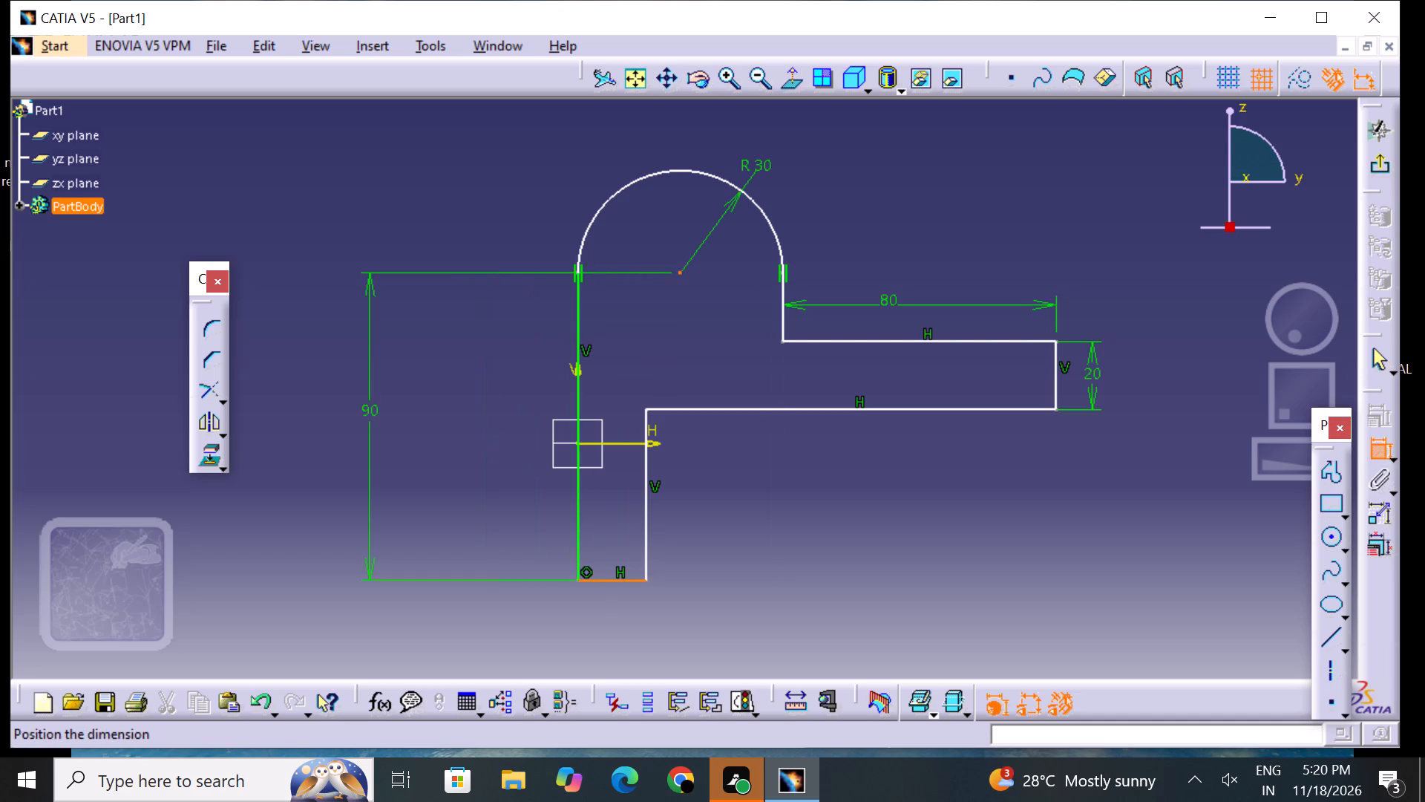
{"action": "left_click", "coordinate": [358, 434]}
{"action": "double_click", "coordinate": [359, 418]}
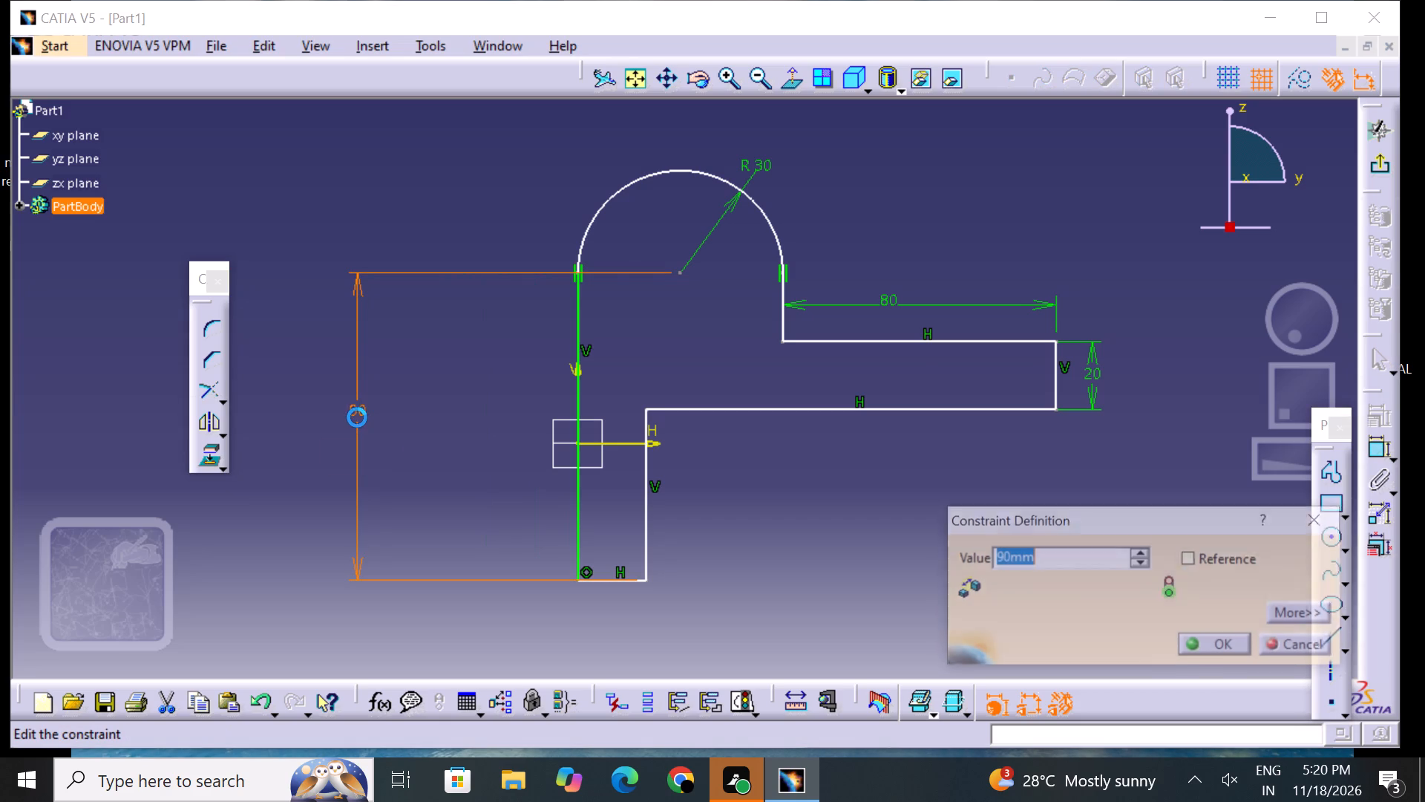
{"action": "key", "text": "BackSpace"}
{"action": "type", "text": "140"}
{"action": "key", "text": "Return"}
{"action": "left_click", "coordinate": [634, 547]}
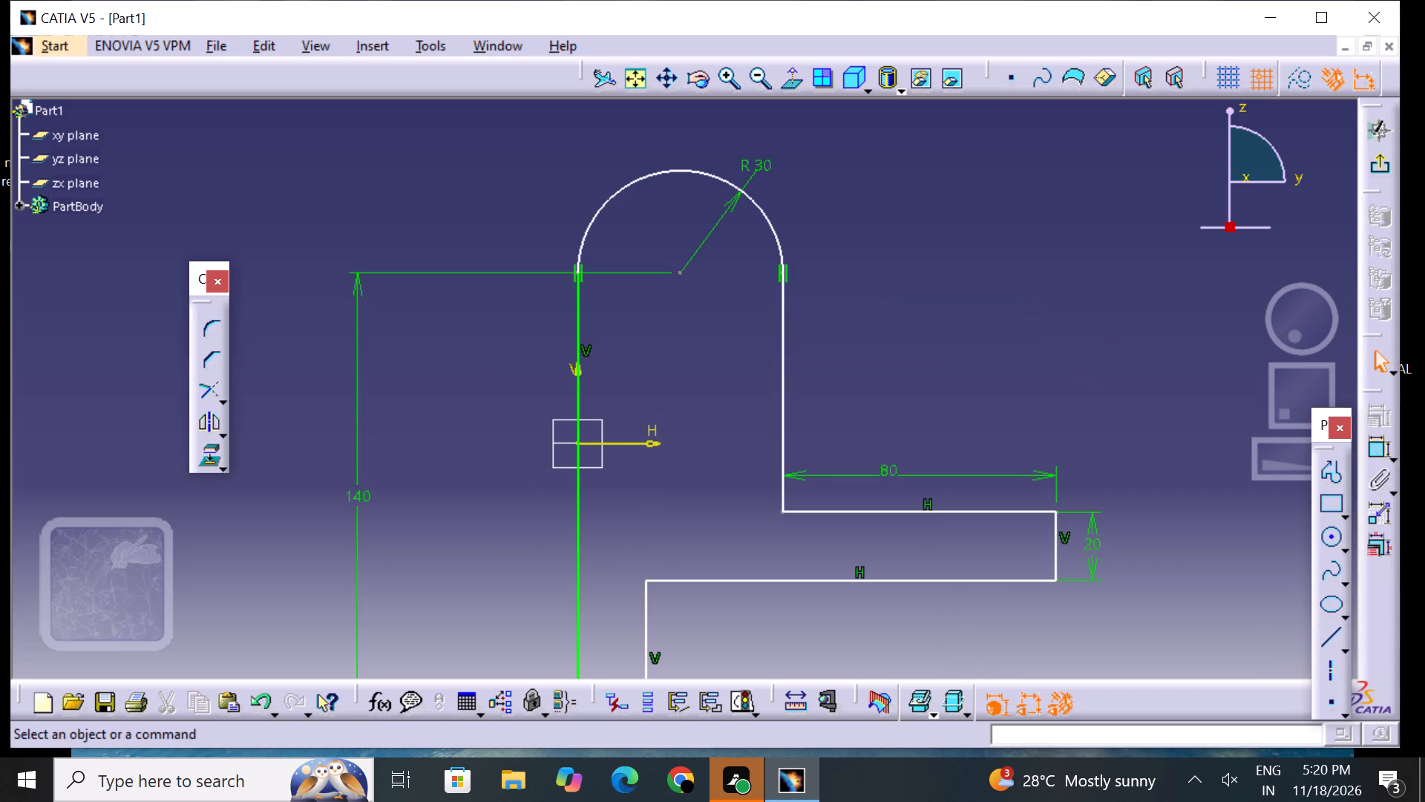
Dimension the lower leg's width between its two vertical edges and set it to 12 mm.
{"action": "middle_click_drag", "start_coordinate": [684, 518], "coordinate": [702, 353]}
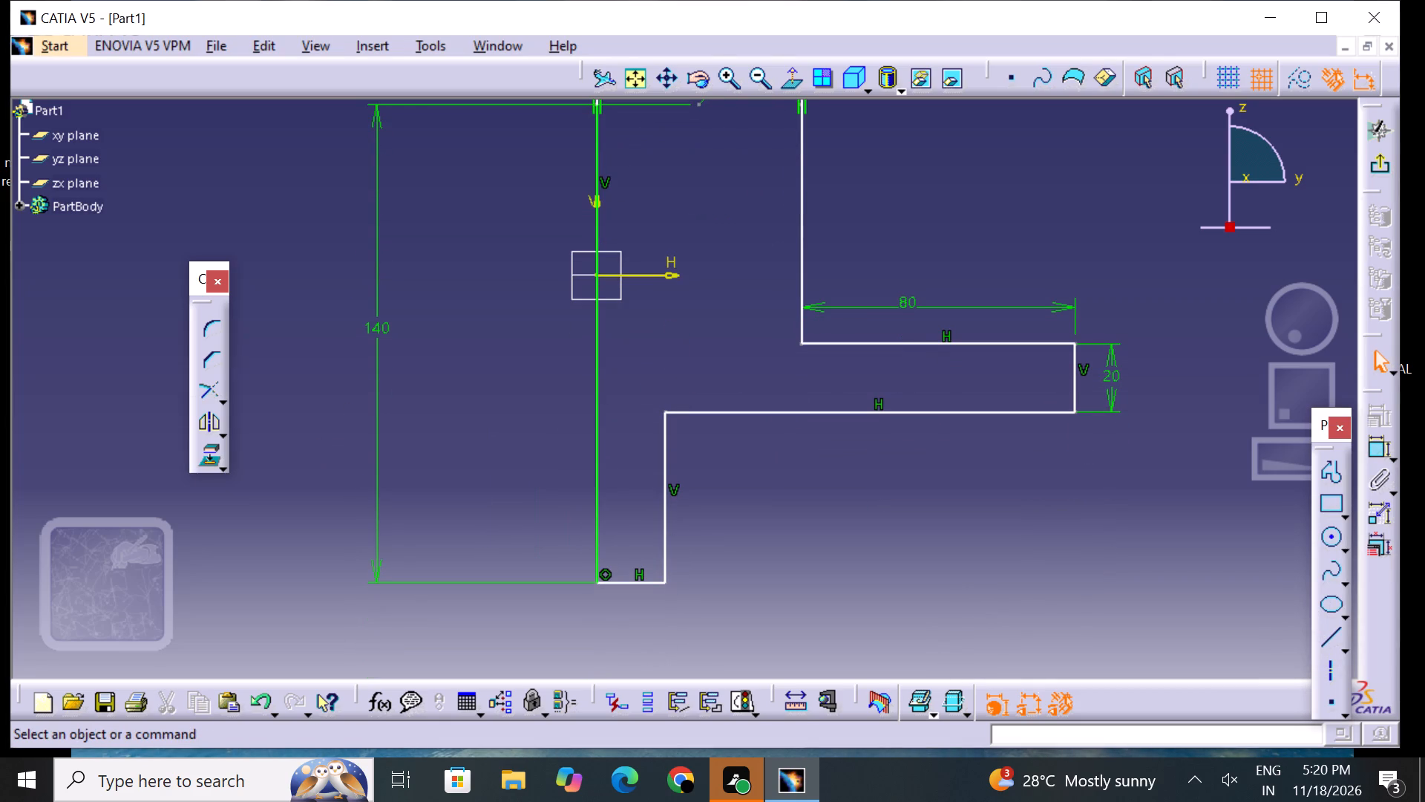
{"action": "left_click", "coordinate": [749, 69]}
{"action": "middle_click_drag", "start_coordinate": [723, 284], "coordinate": [719, 284]}
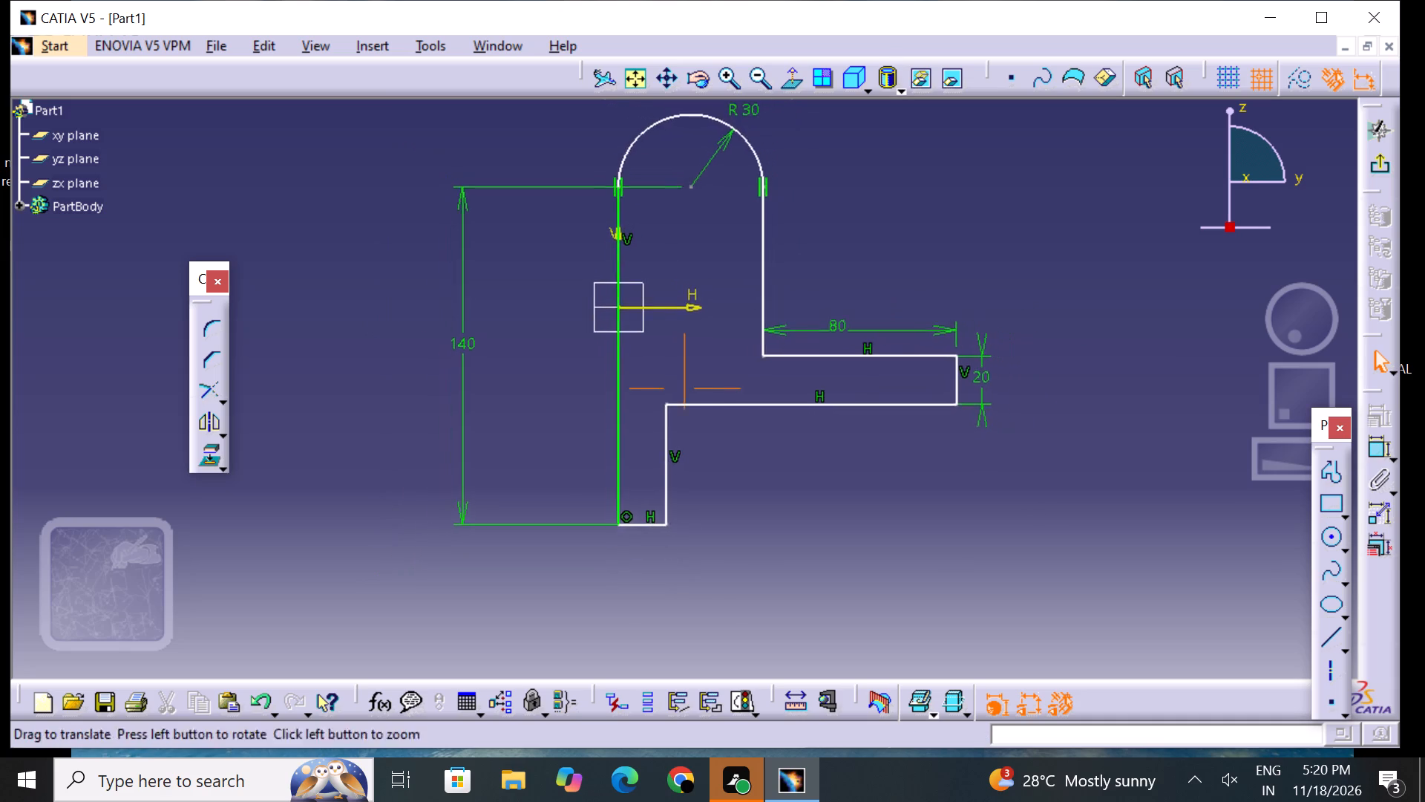
{"action": "middle_click_drag", "start_coordinate": [719, 284], "coordinate": [687, 303]}
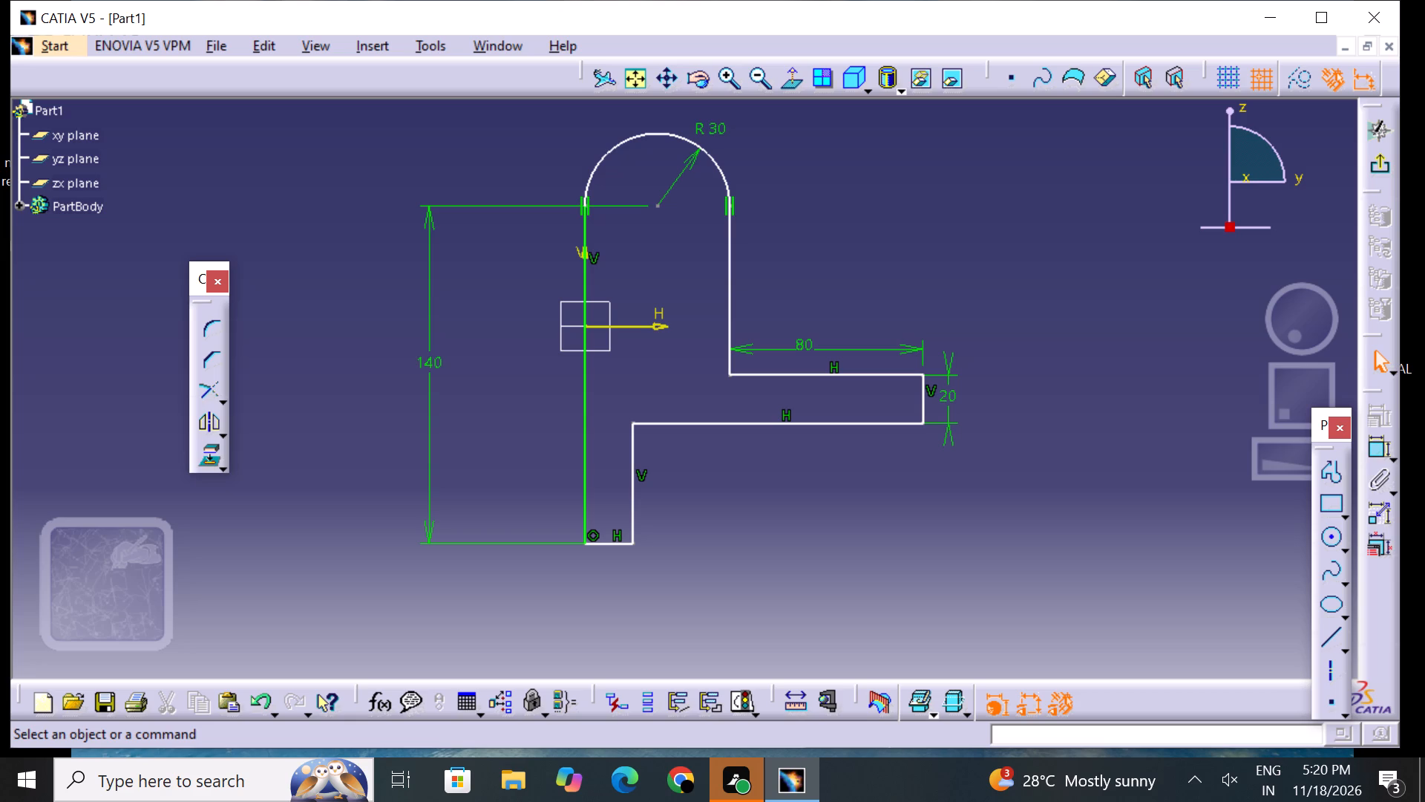
{"action": "left_click", "coordinate": [1373, 449]}
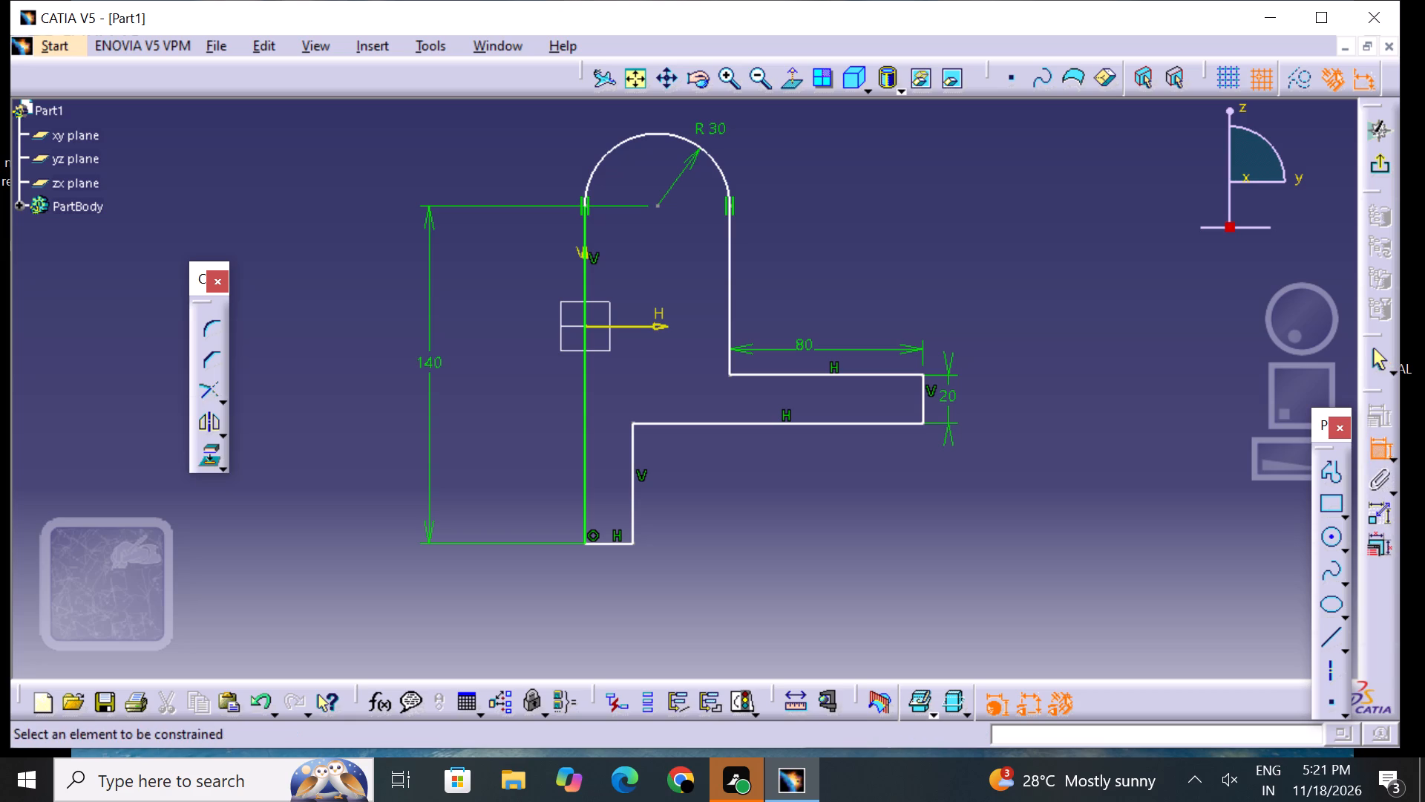
{"action": "left_click", "coordinate": [586, 506]}
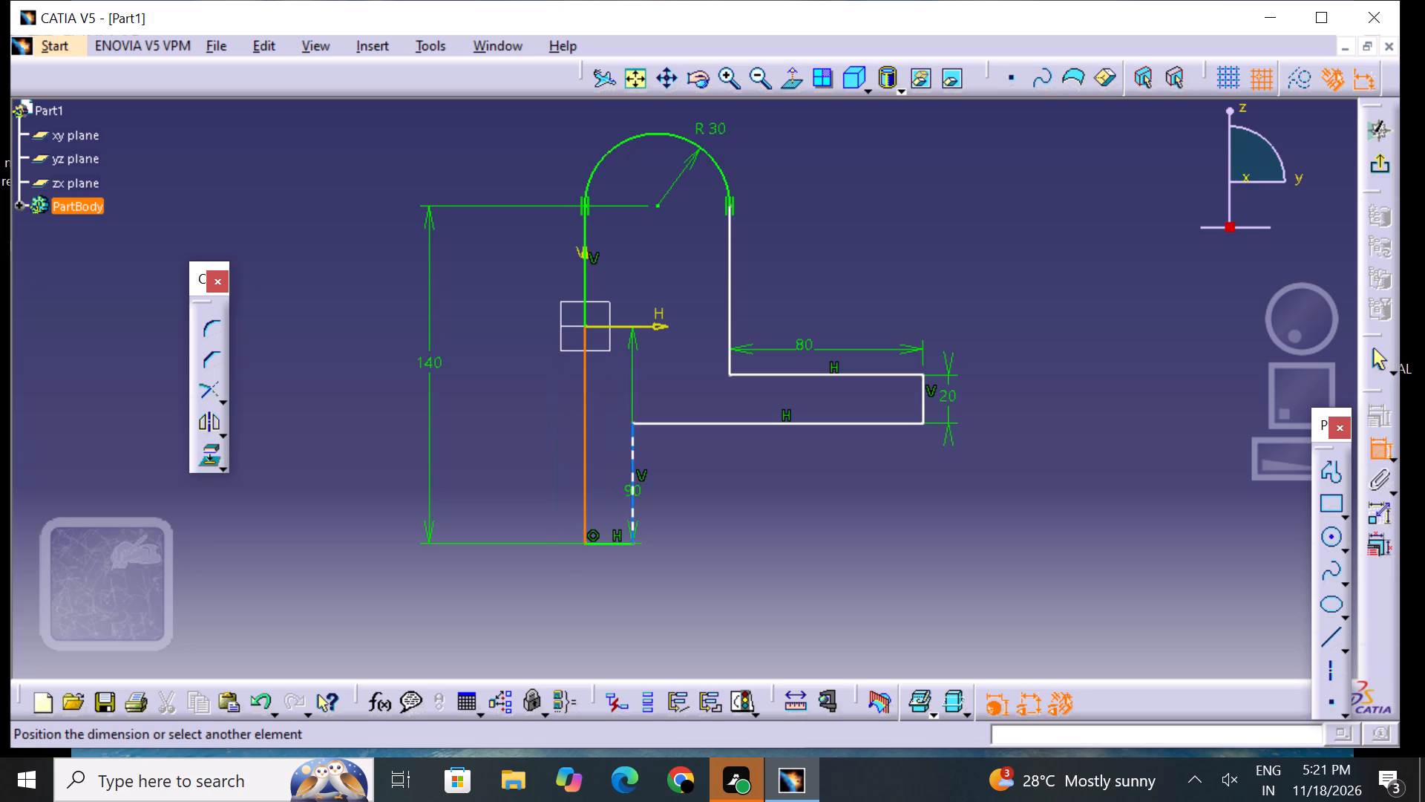
{"action": "left_click", "coordinate": [631, 490]}
{"action": "left_click", "coordinate": [669, 509]}
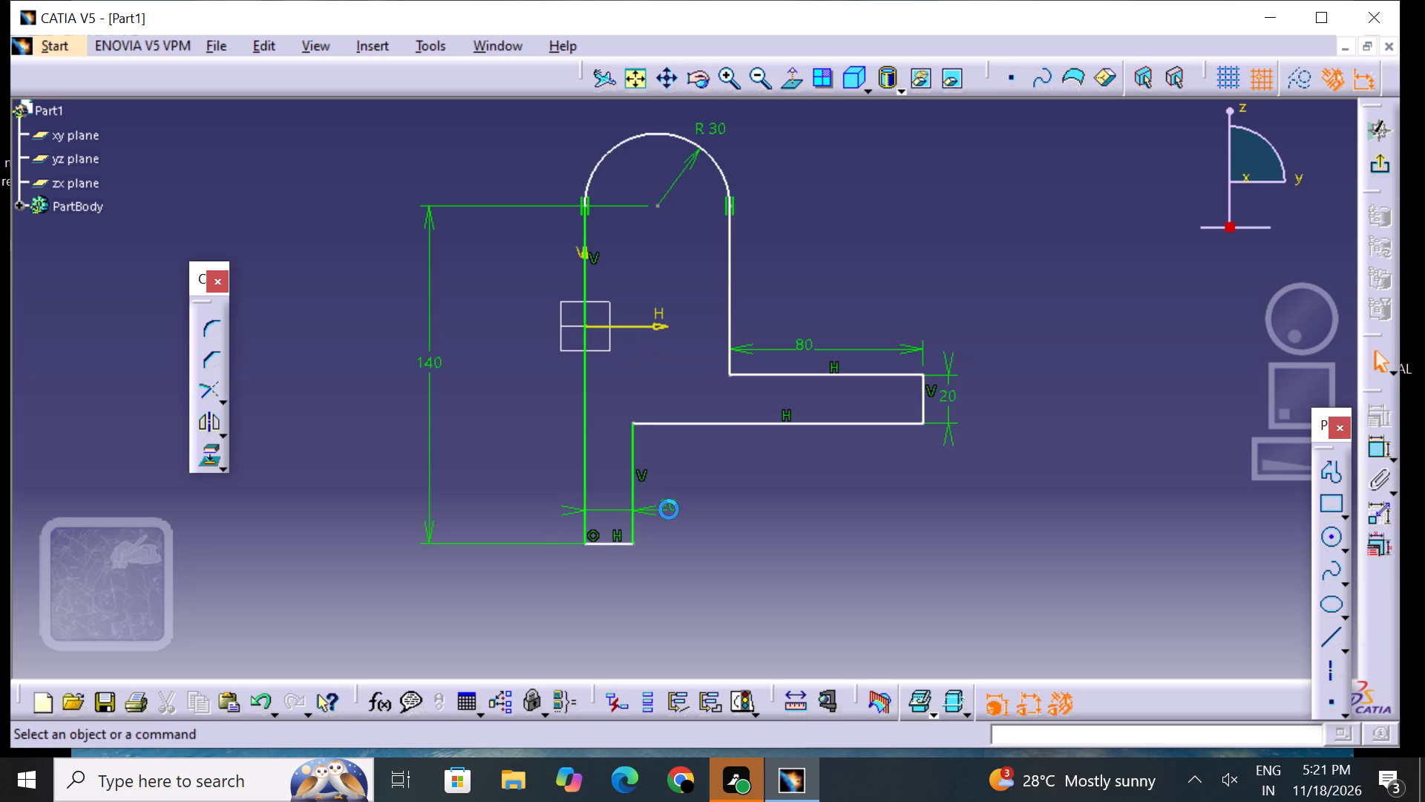
{"action": "double_click", "coordinate": [665, 507]}
{"action": "key", "text": "BackSpace"}
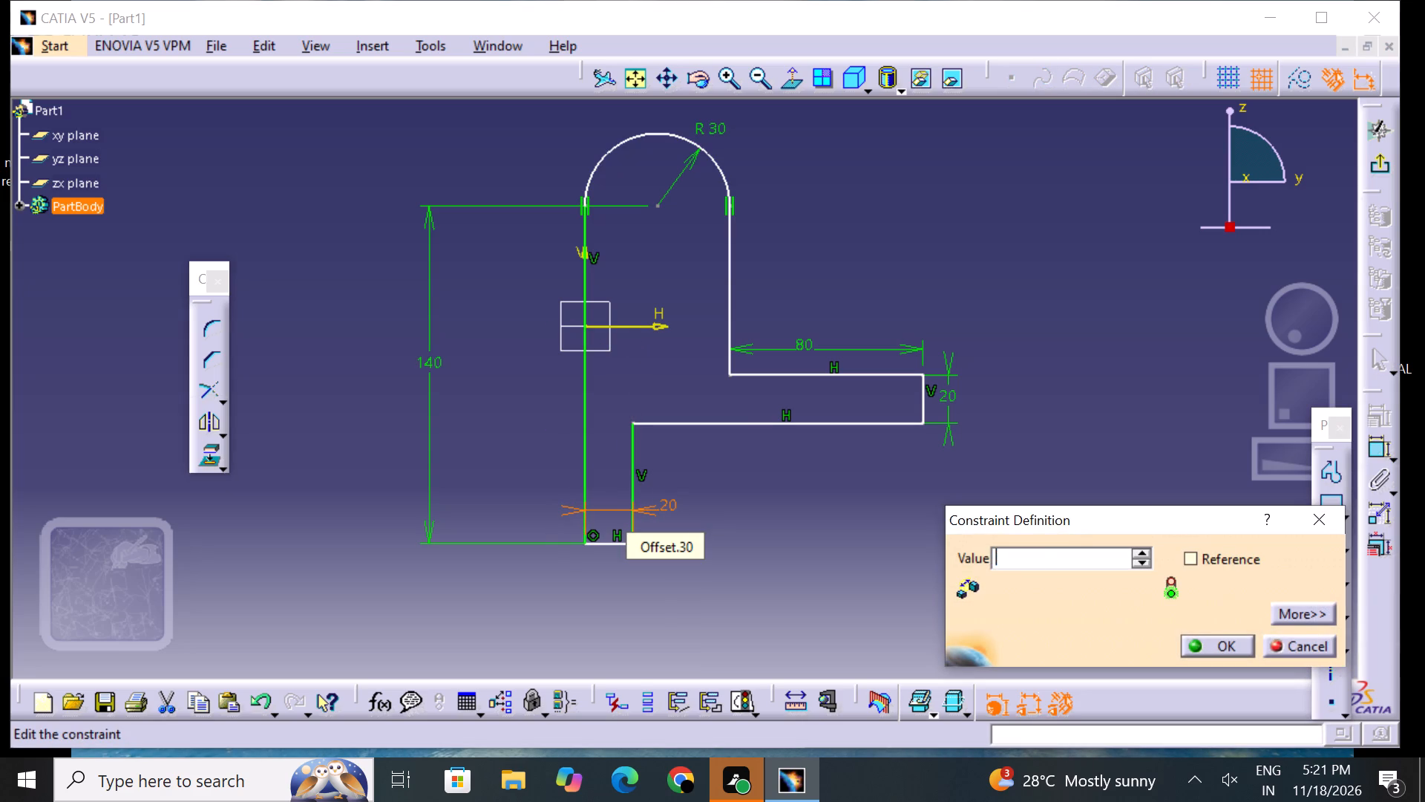
{"action": "type", "text": "12"}
{"action": "key", "text": "Return"}
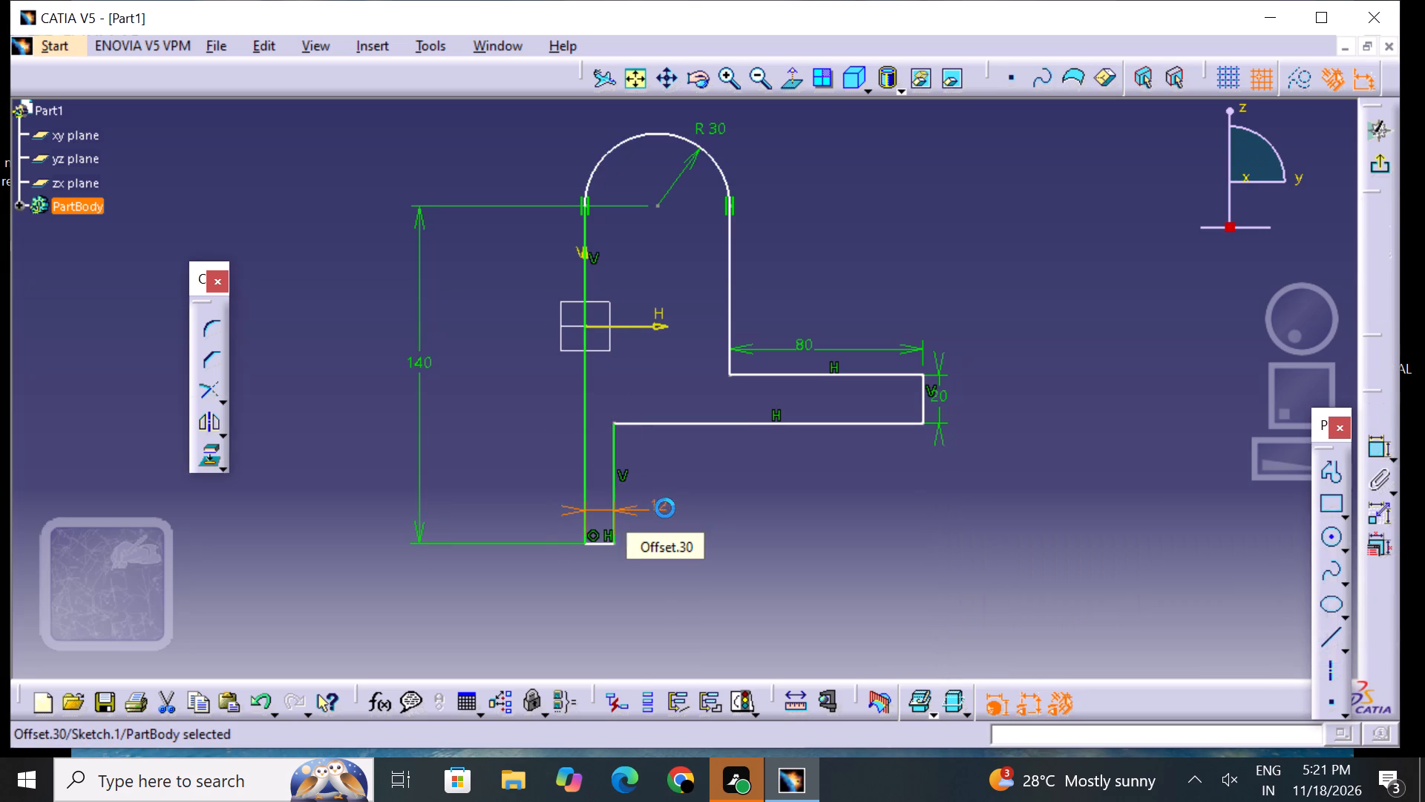
{"action": "left_click", "coordinate": [727, 531]}
Dimension the vertical distance from the top arc's centre to the foot's upper horizontal edge and set it to 20 mm.
{"action": "middle_click_drag", "start_coordinate": [730, 471], "coordinate": [701, 532]}
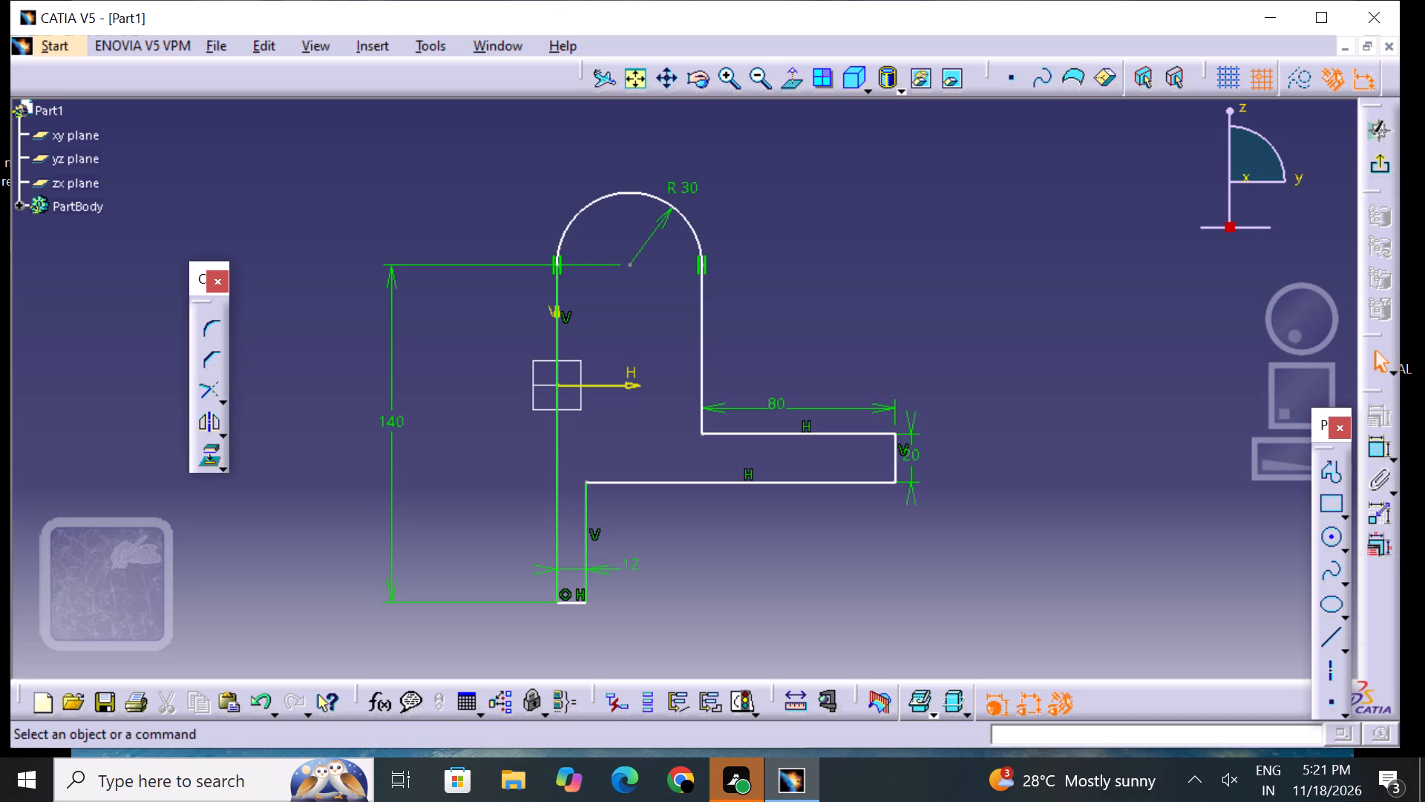
{"action": "left_click", "coordinate": [1380, 447]}
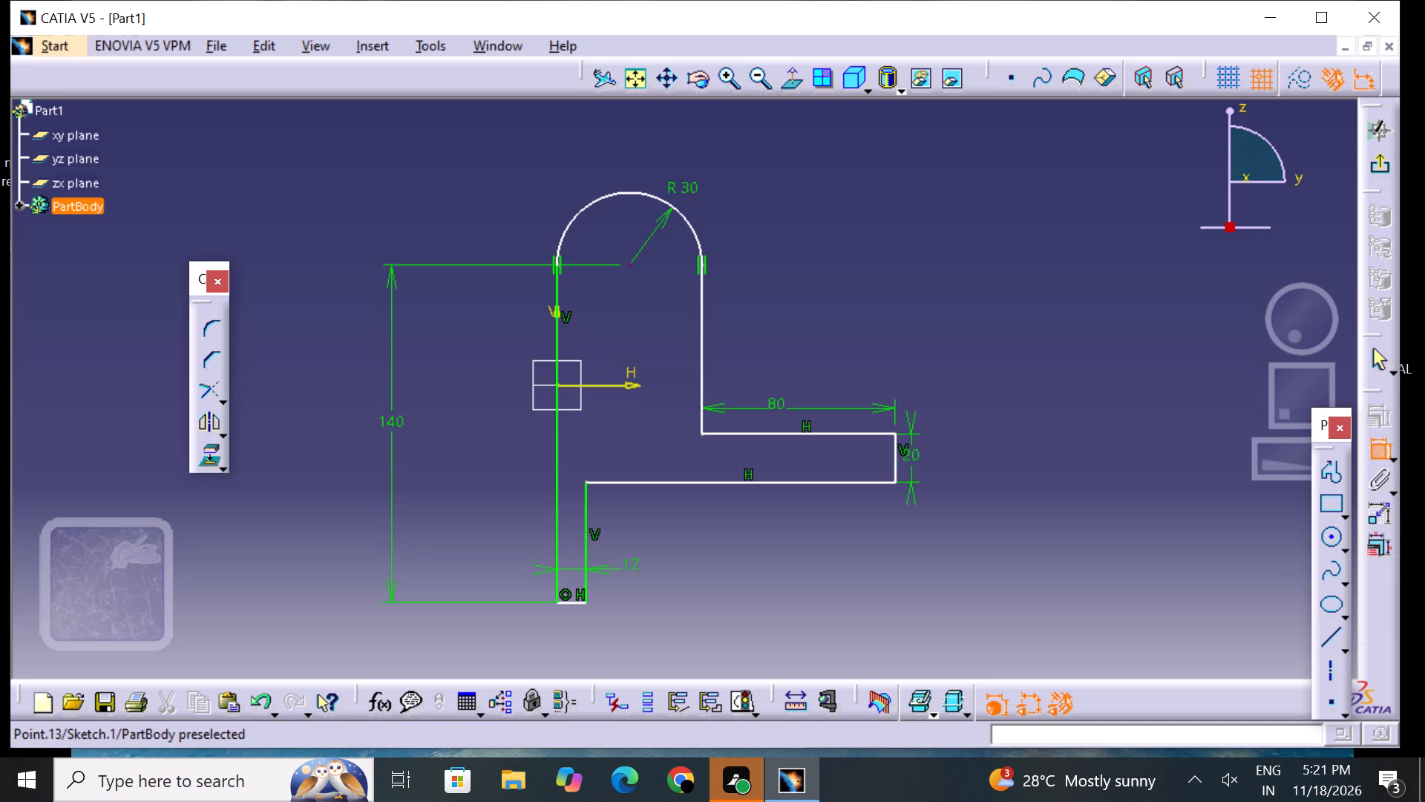
{"action": "left_click", "coordinate": [629, 265]}
{"action": "left_click", "coordinate": [779, 432]}
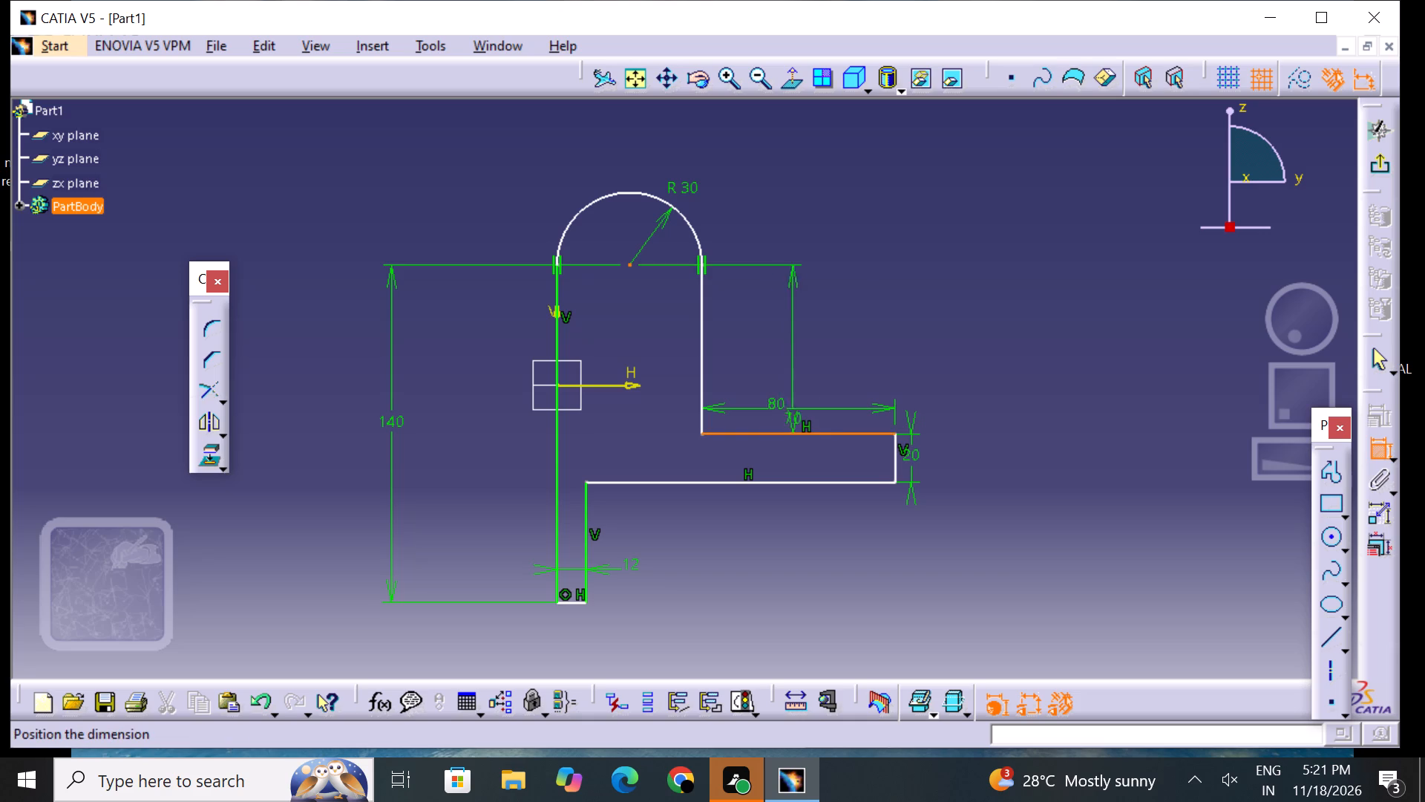
{"action": "left_click", "coordinate": [943, 345]}
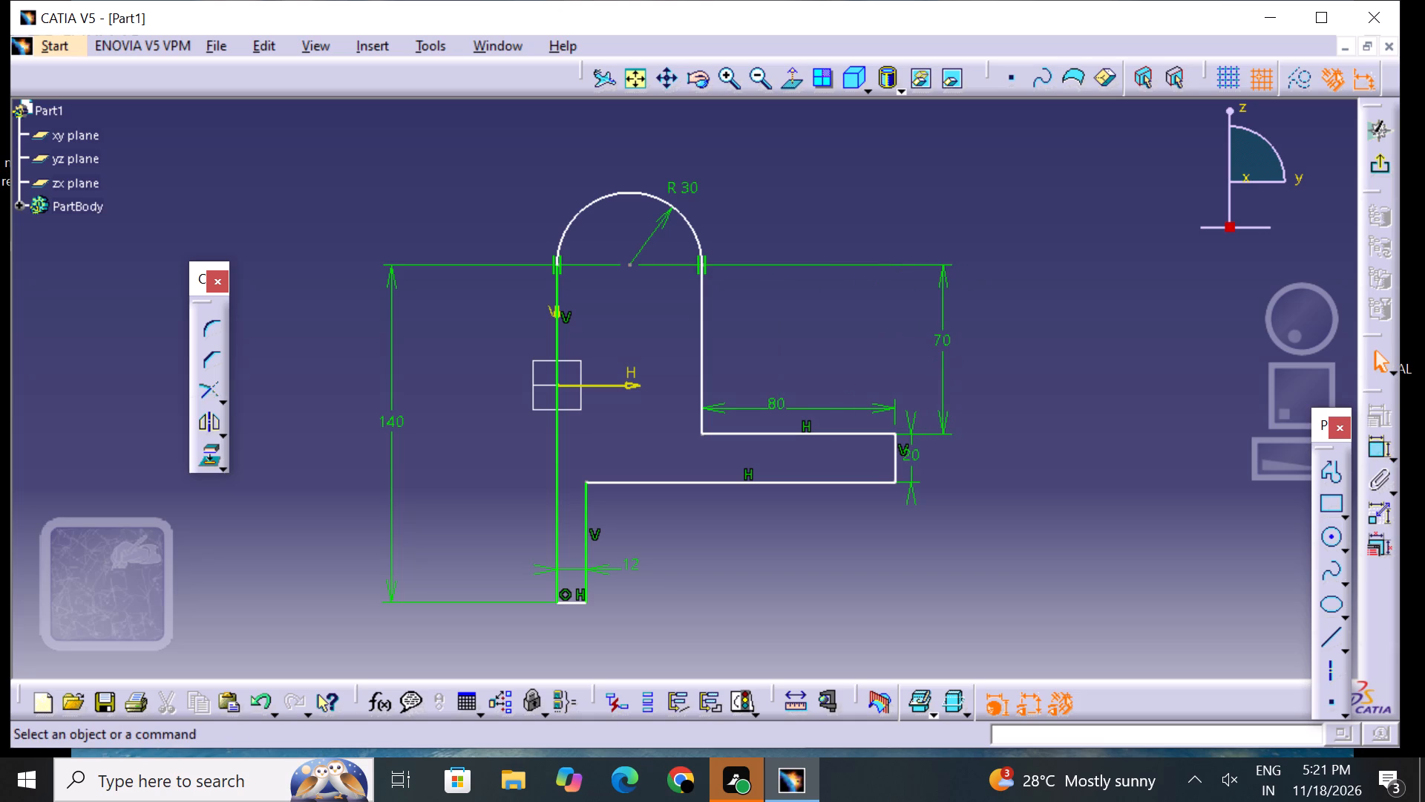
{"action": "double_click", "coordinate": [942, 342]}
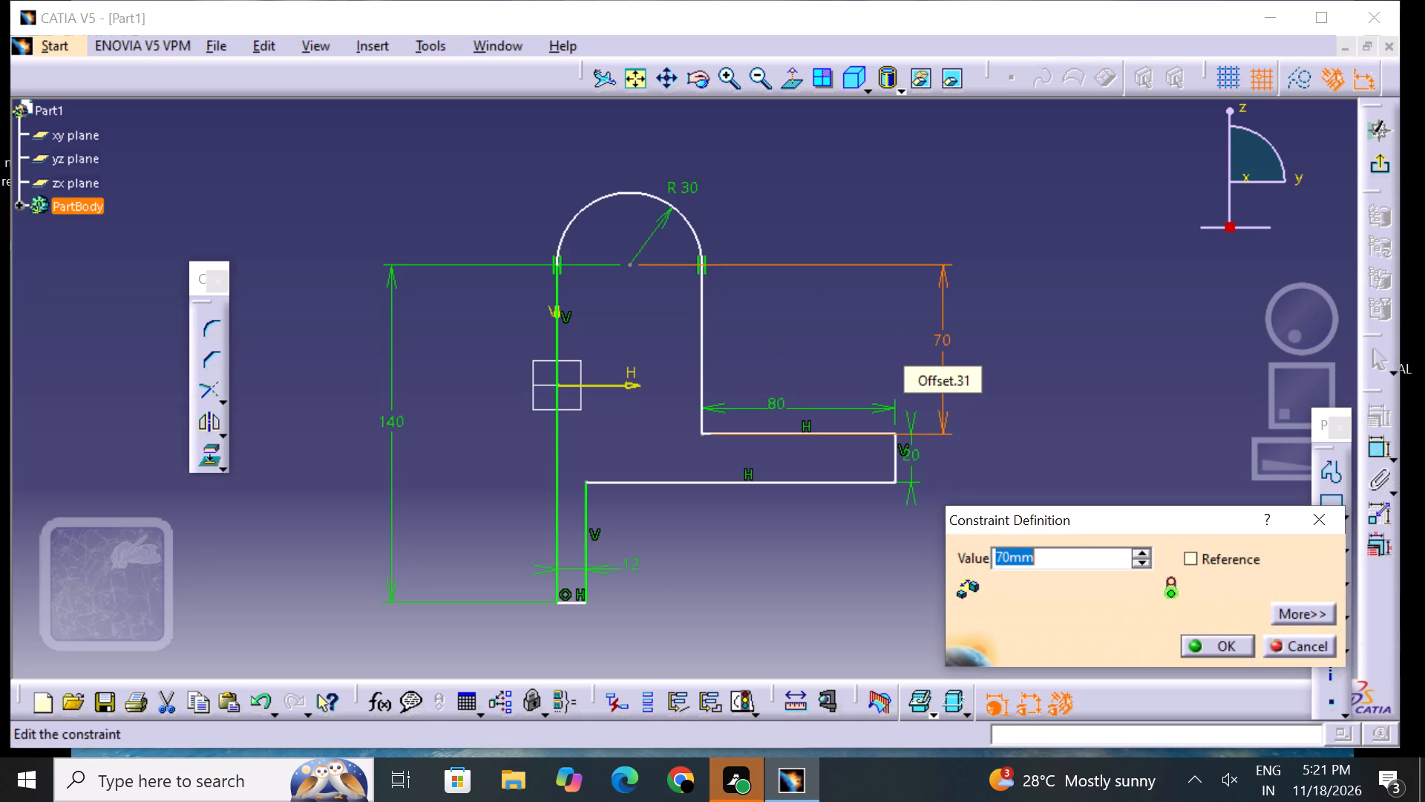
{"action": "key", "text": "BackSpace"}
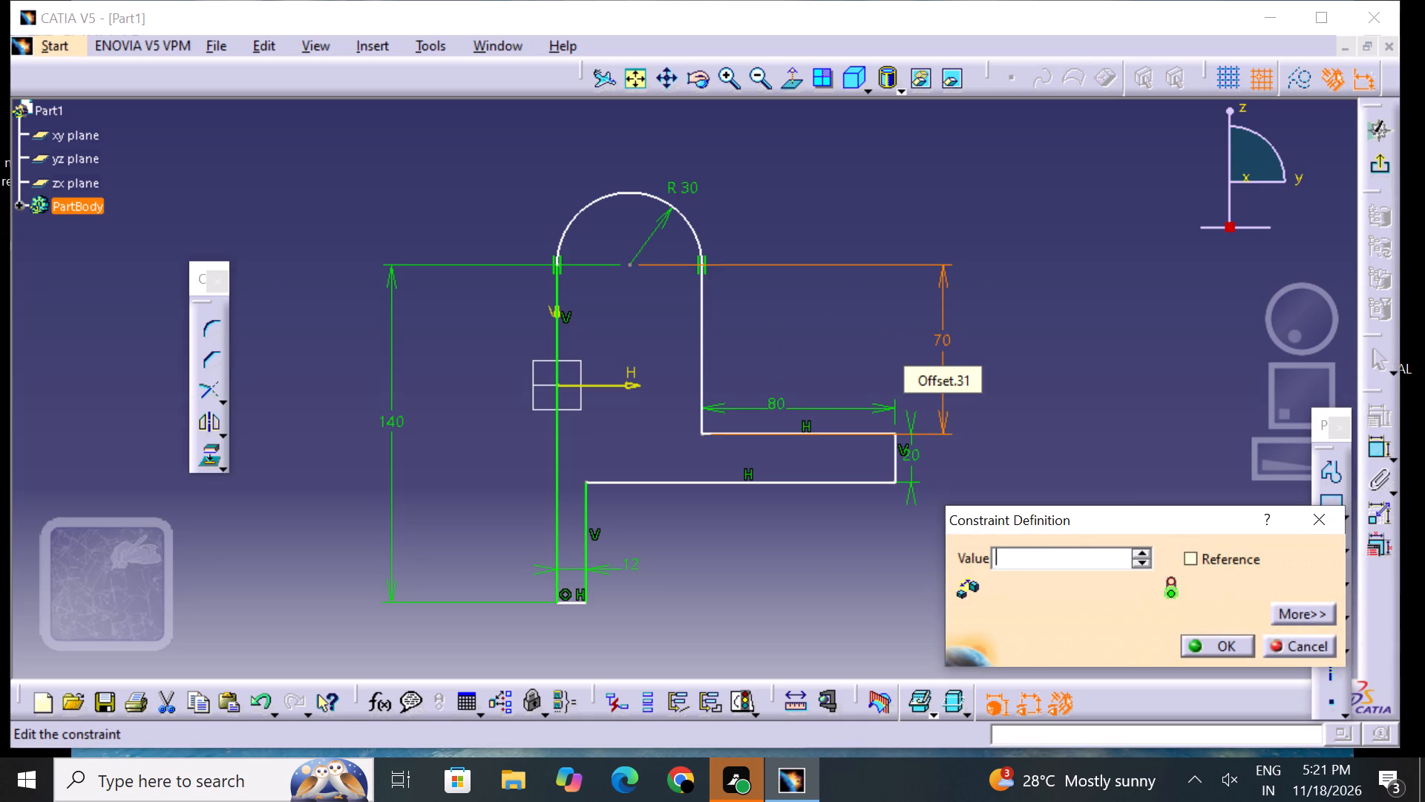
{"action": "type", "text": "20"}
{"action": "key", "text": "Return"}
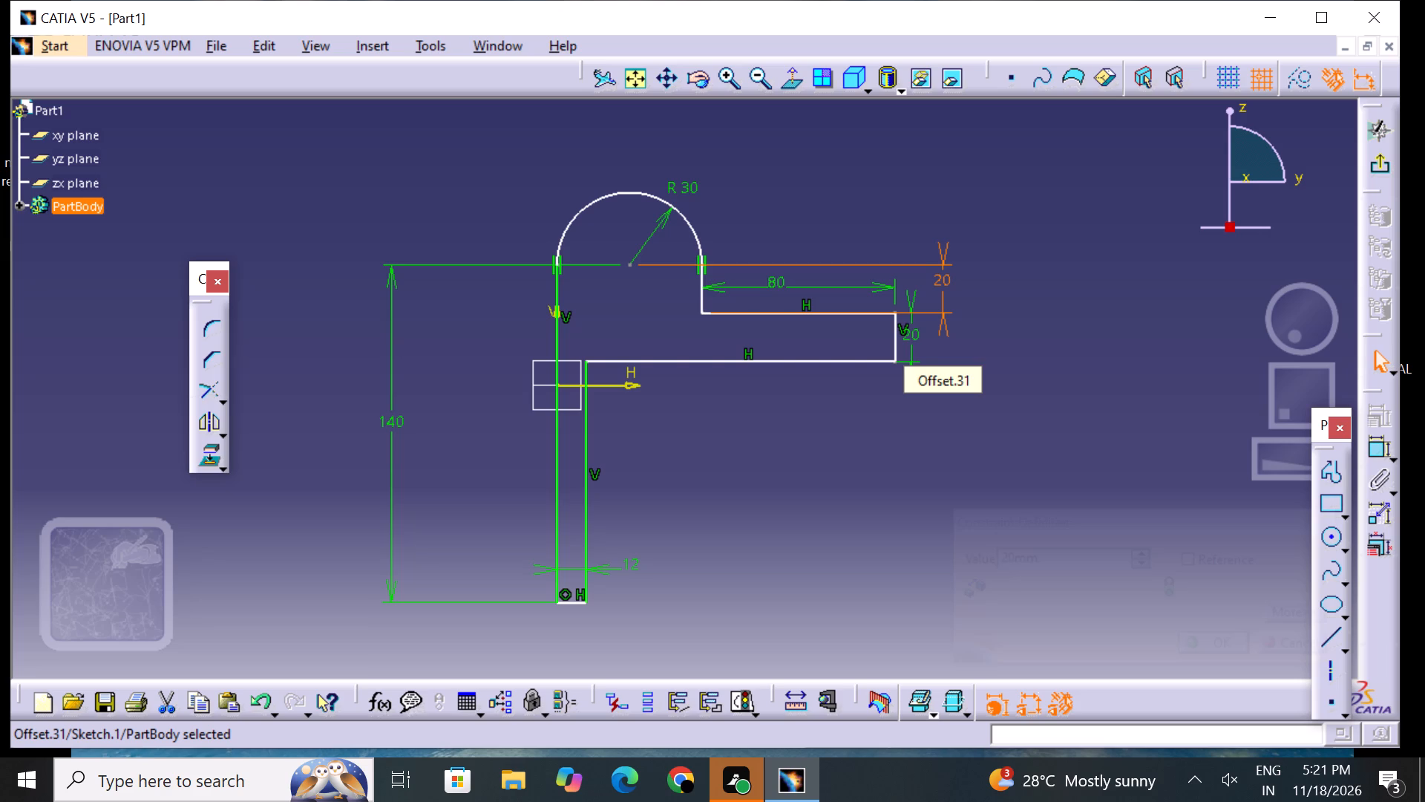
Set the foot's thickness dimension to 12 mm.
{"action": "double_click", "coordinate": [908, 352]}
{"action": "key", "text": "BackSpace"}
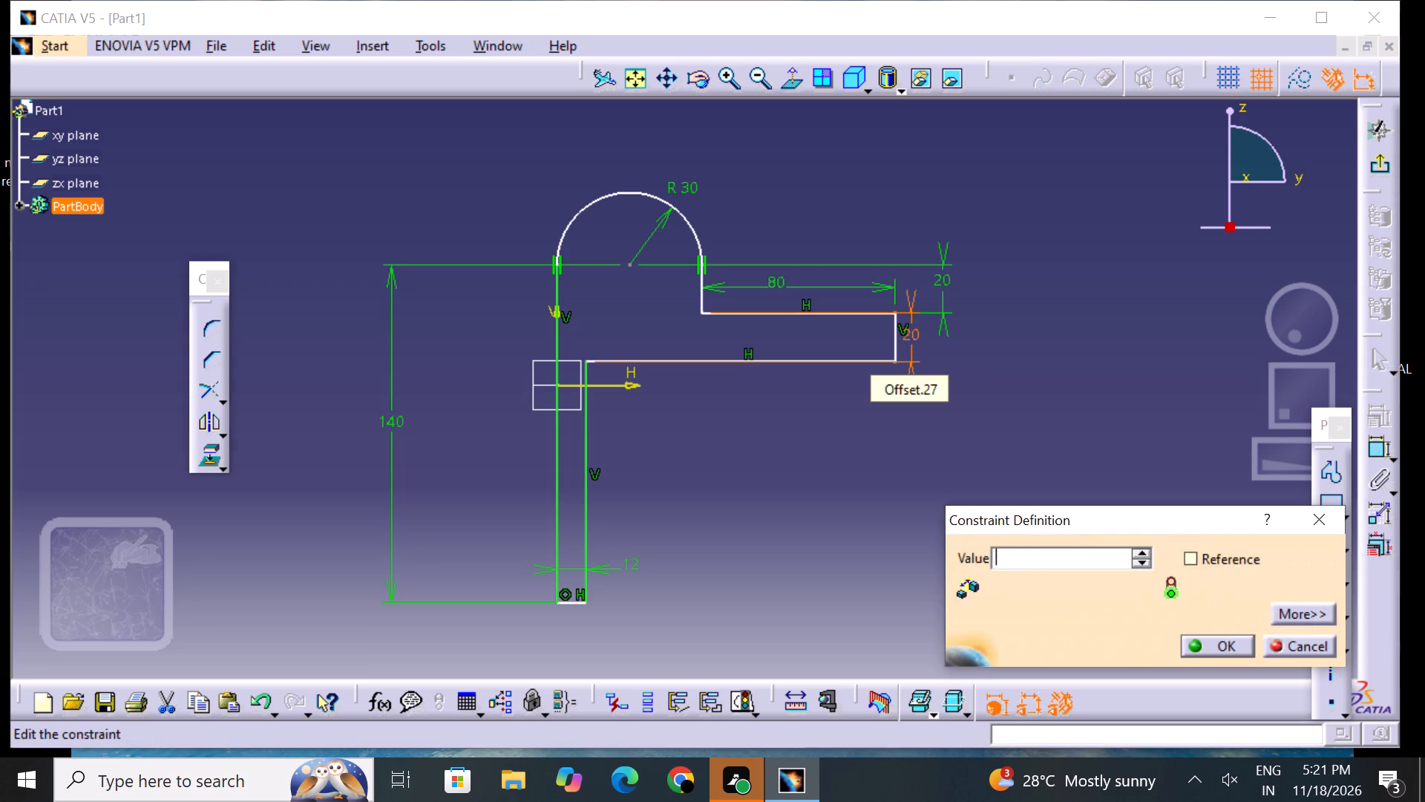
{"action": "type", "text": "12"}
{"action": "key", "text": "Return"}
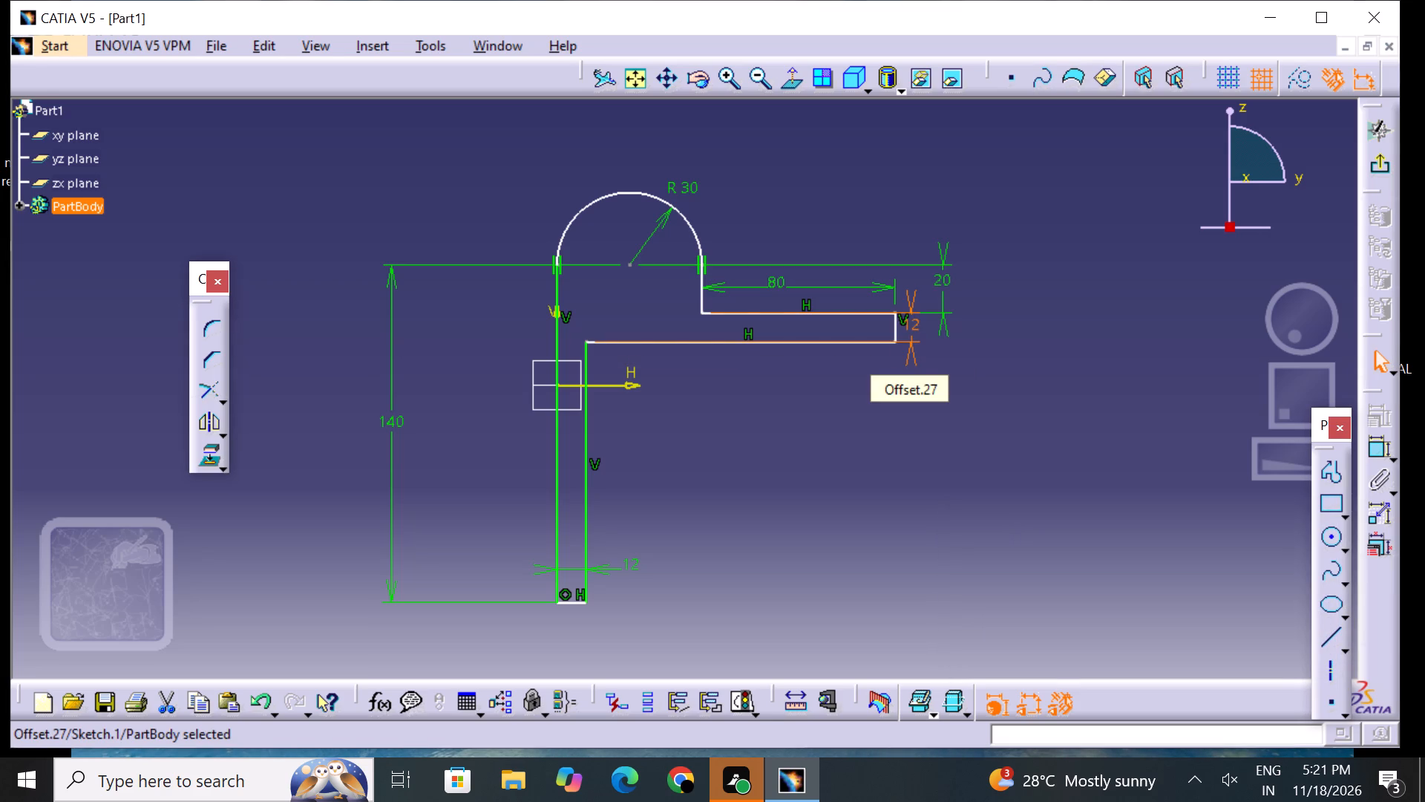
{"action": "left_click", "coordinate": [898, 390]}
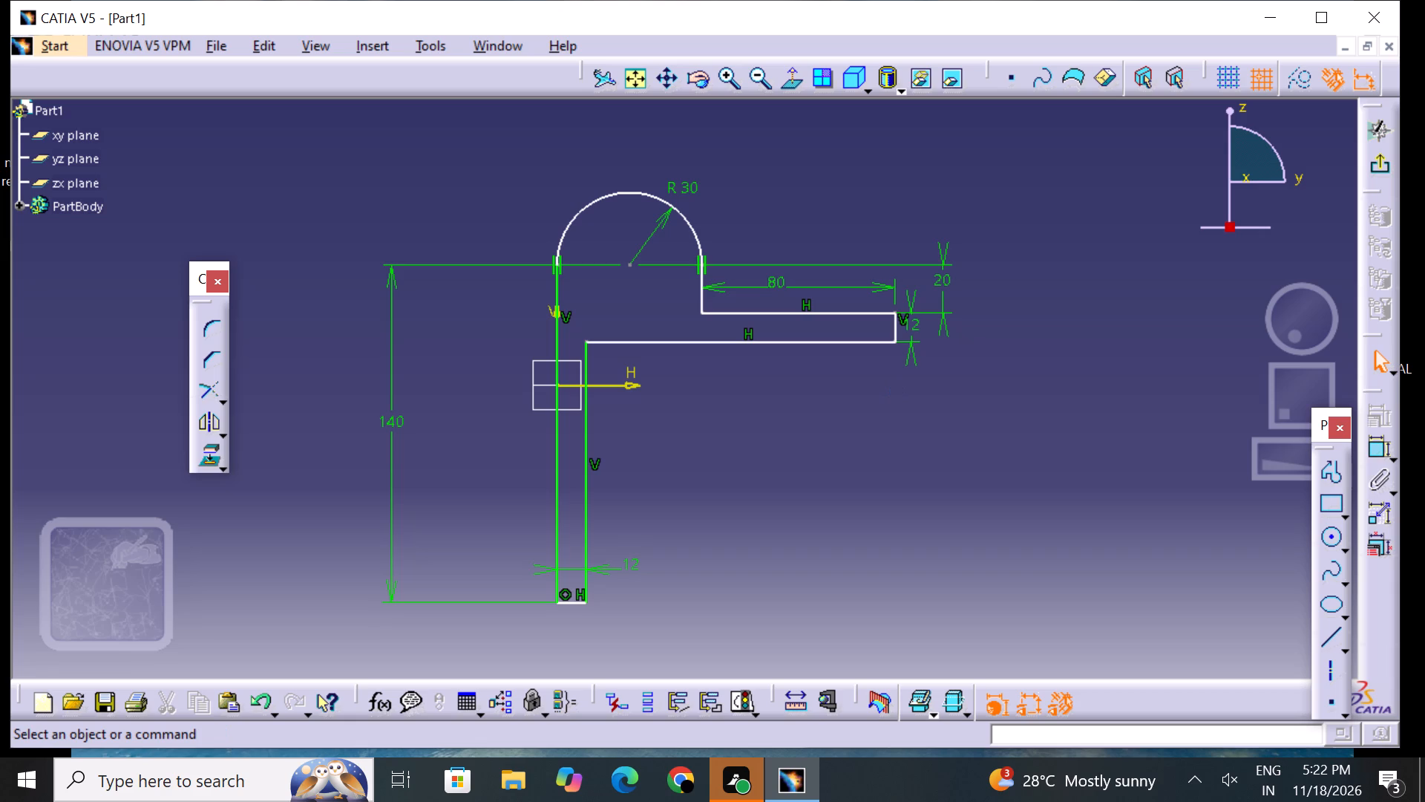
Set the vertical distance from the top arc's centre to the leg's bottom edge to 60 mm.
{"action": "double_click", "coordinate": [390, 430]}
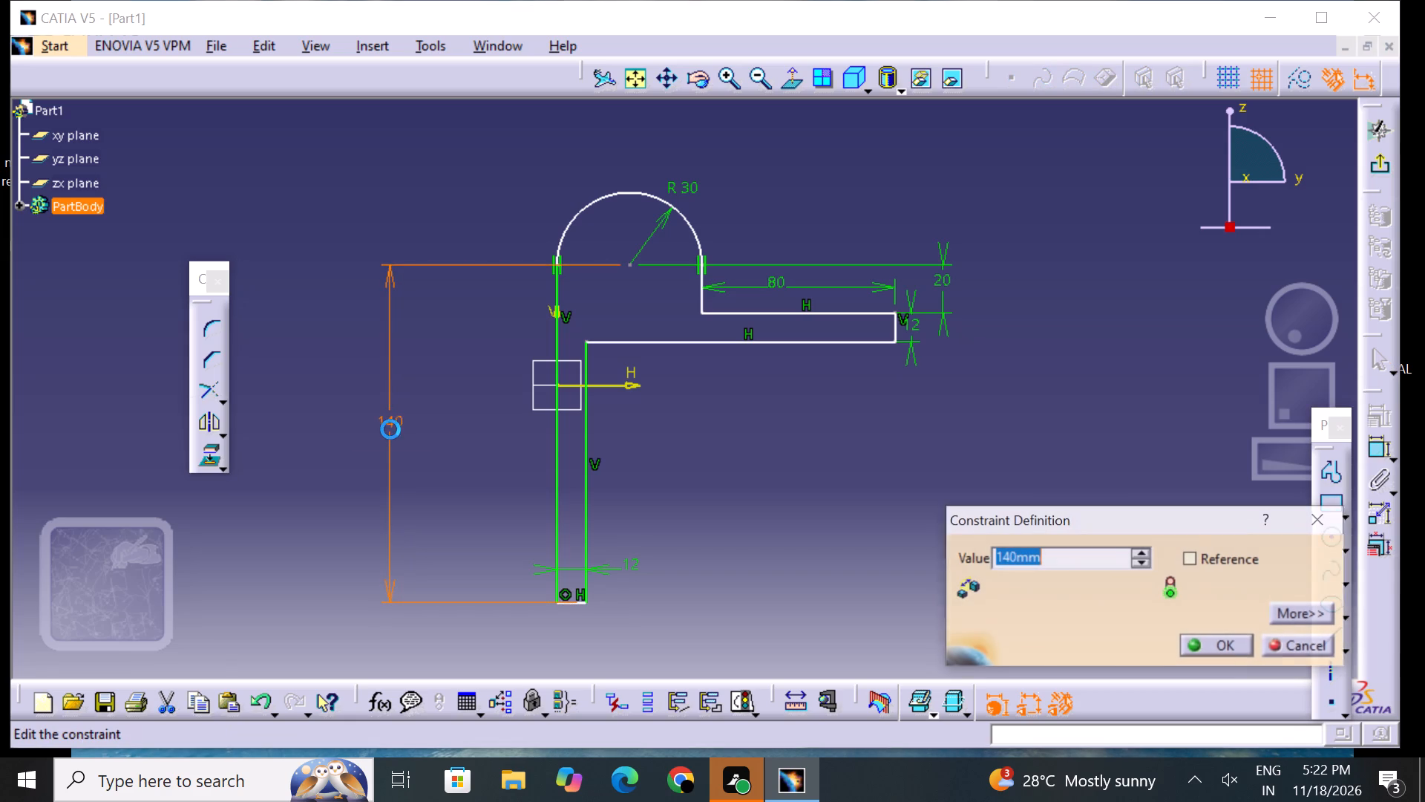
{"action": "key", "text": "BackSpace"}
{"action": "type", "text": "60"}
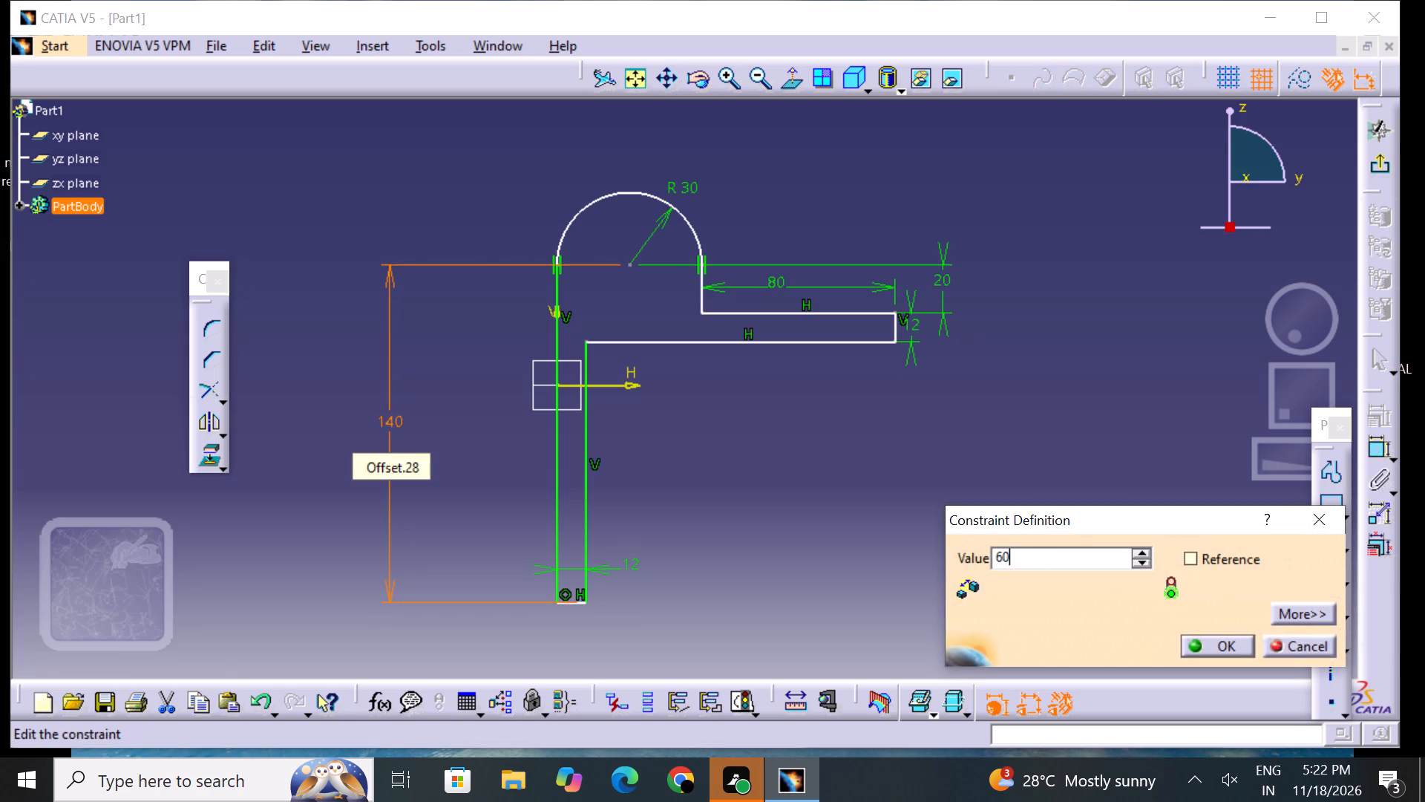
{"action": "key", "text": "Return"}
{"action": "left_click", "coordinate": [558, 467]}
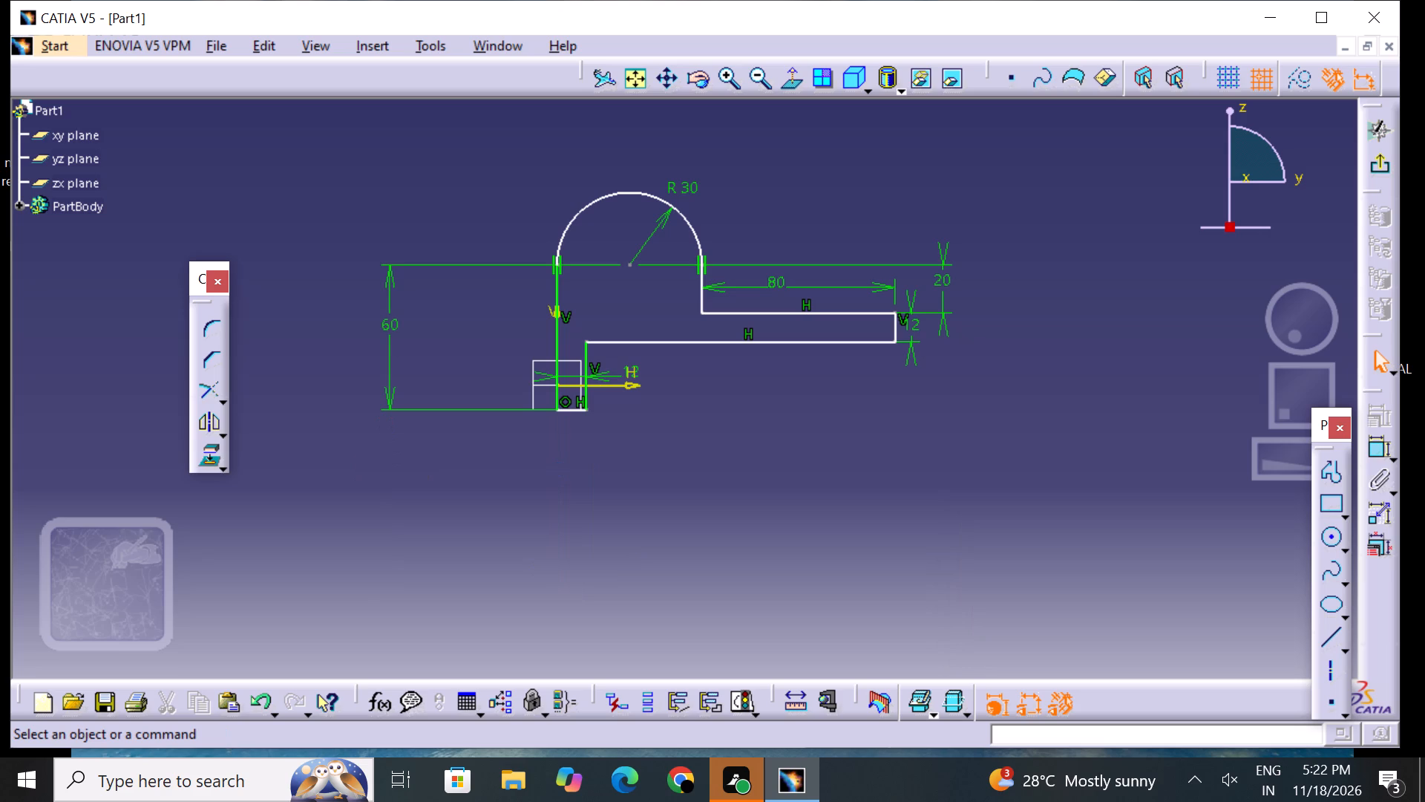
Set the top arc's radius to 20 mm.
{"action": "double_click", "coordinate": [692, 185]}
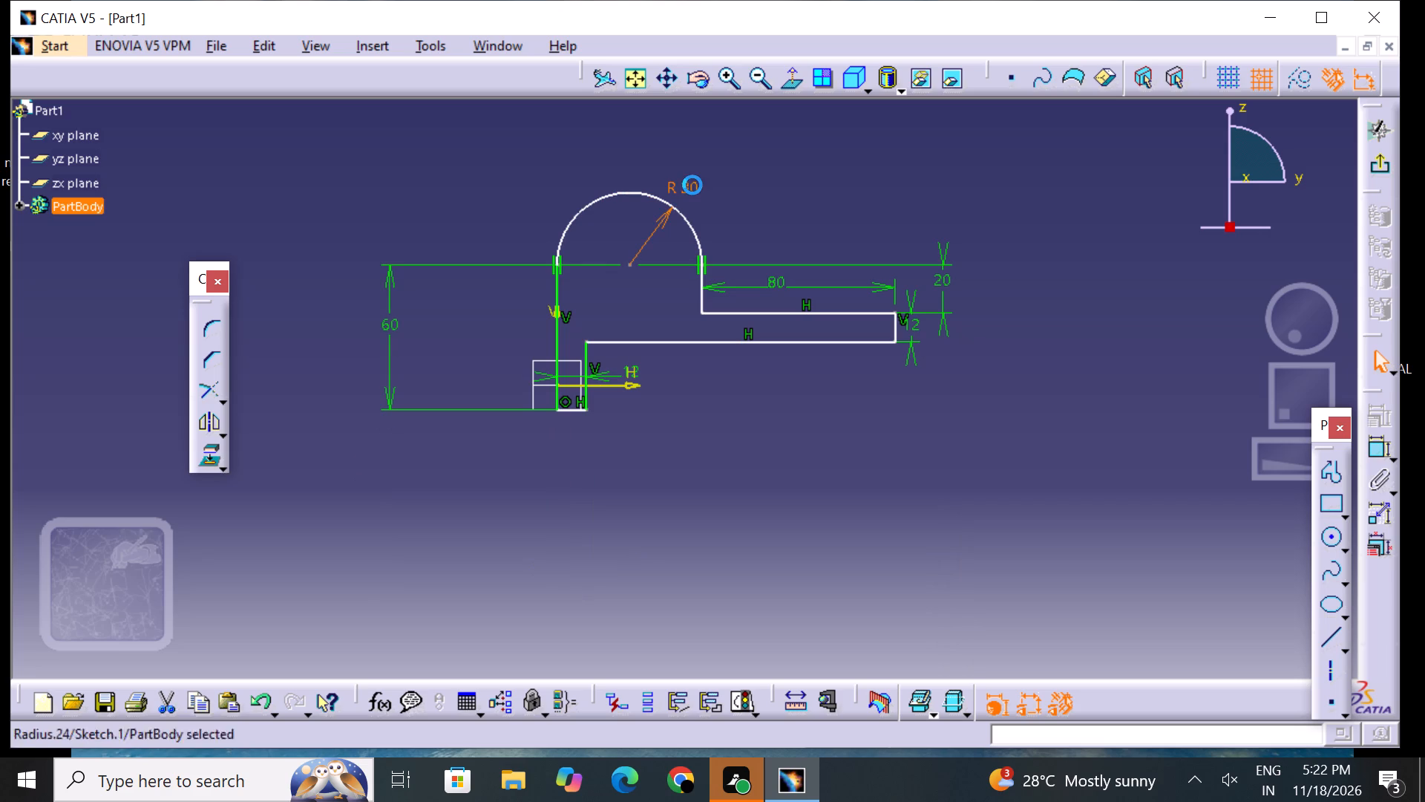
{"action": "key", "text": "BackSpace"}
{"action": "type", "text": "20"}
{"action": "key", "text": "Return"}
{"action": "left_click", "coordinate": [712, 191]}
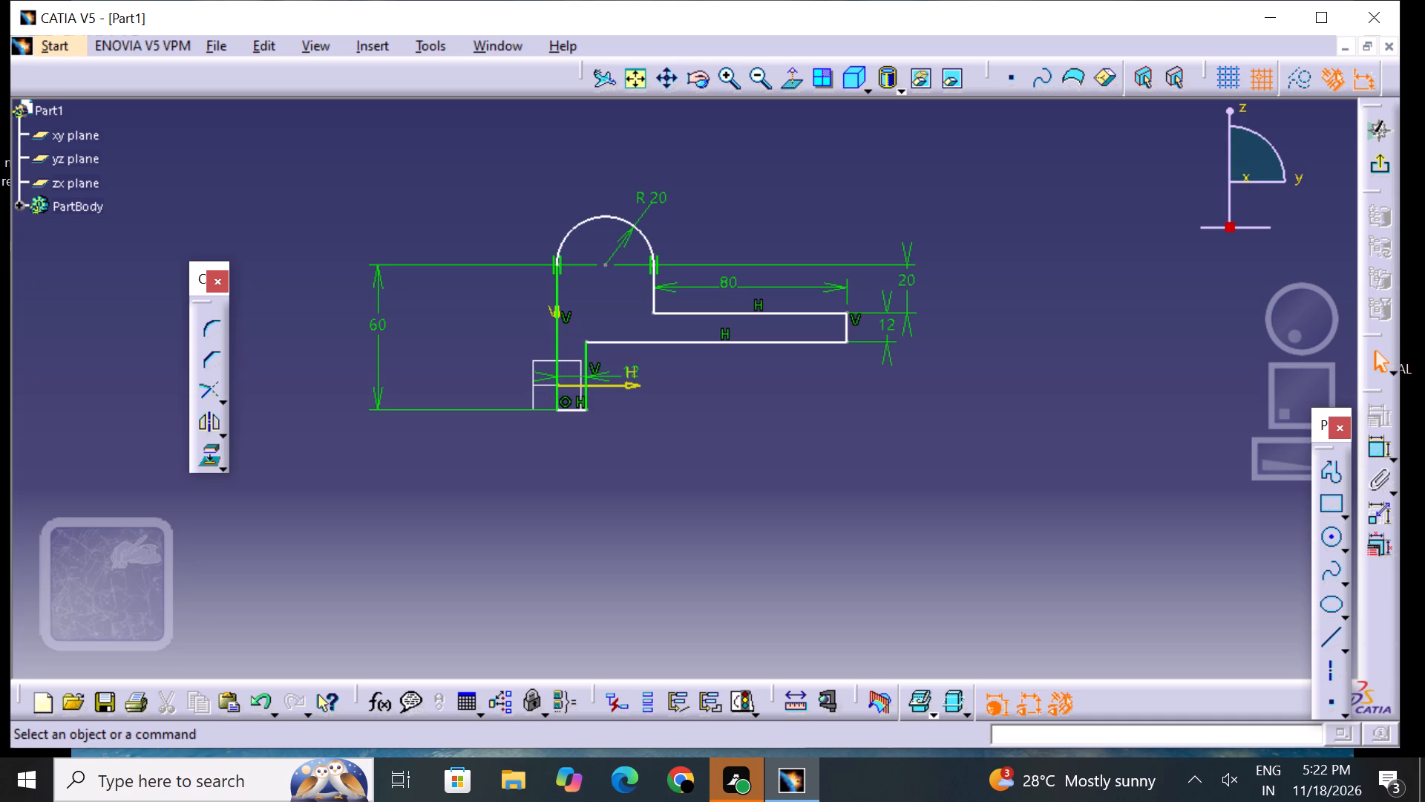
Set the length of the foot's upper horizontal edge to 20 mm.
{"action": "double_click", "coordinate": [732, 284]}
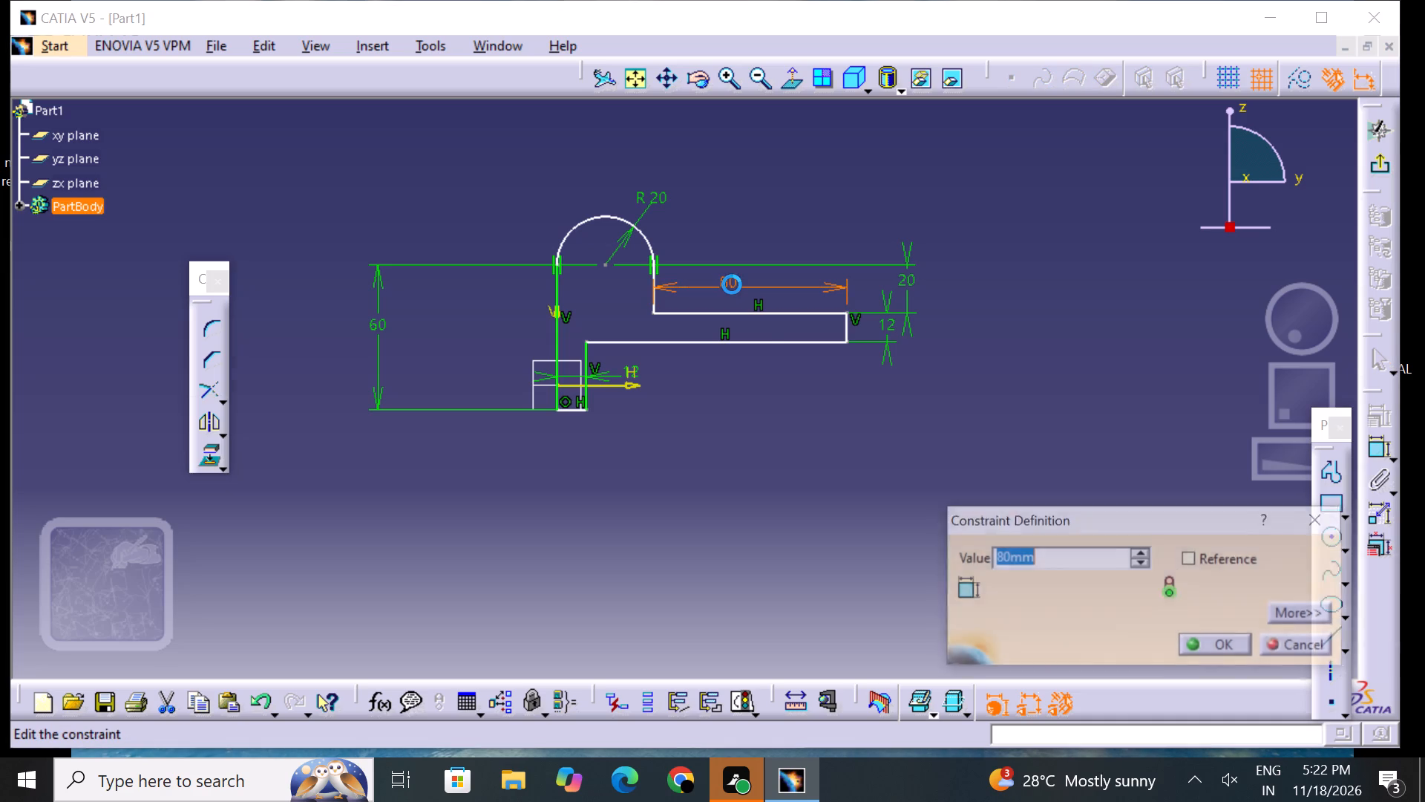
{"action": "key", "text": "BackSpace"}
{"action": "type", "text": "20"}
{"action": "key", "text": "Return"}
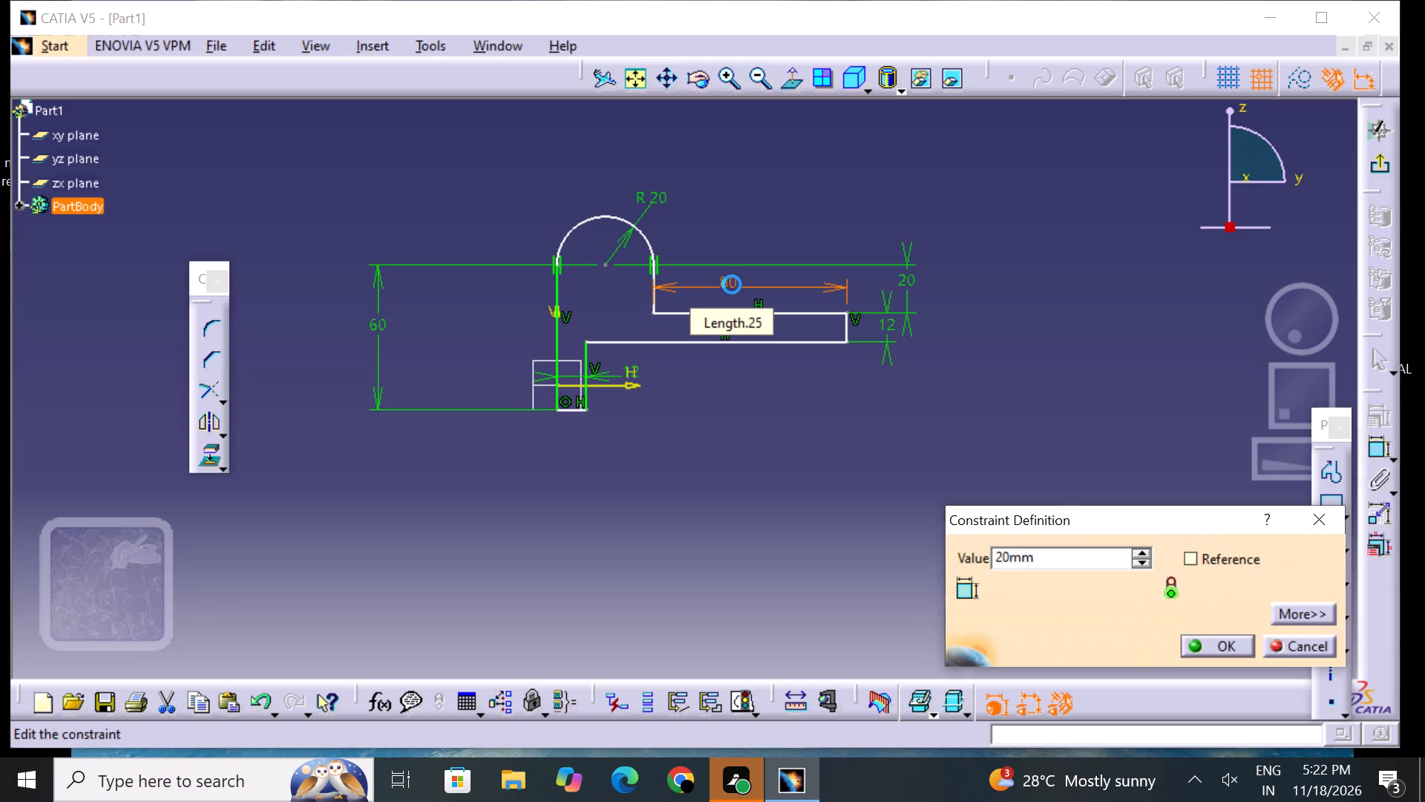
{"action": "left_click", "coordinate": [736, 469]}
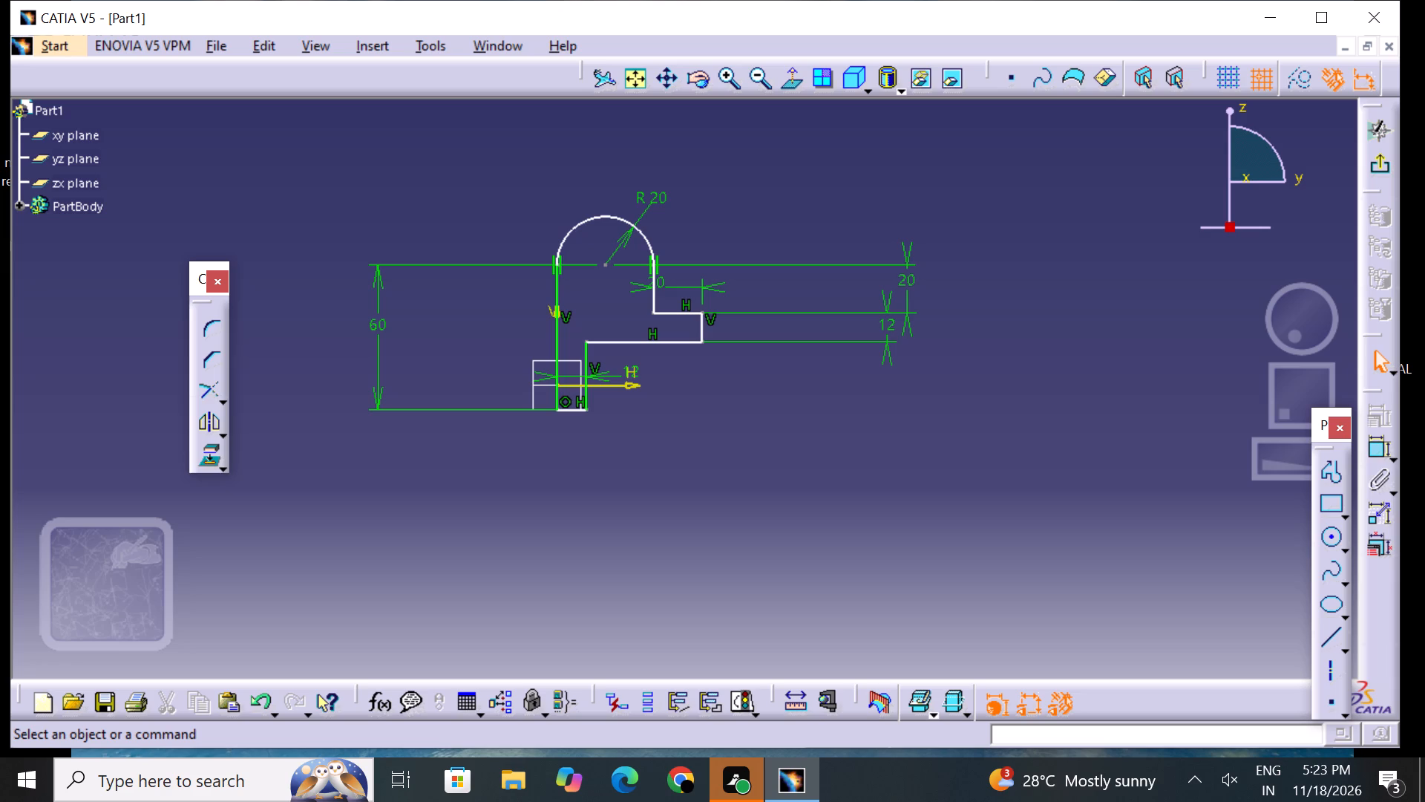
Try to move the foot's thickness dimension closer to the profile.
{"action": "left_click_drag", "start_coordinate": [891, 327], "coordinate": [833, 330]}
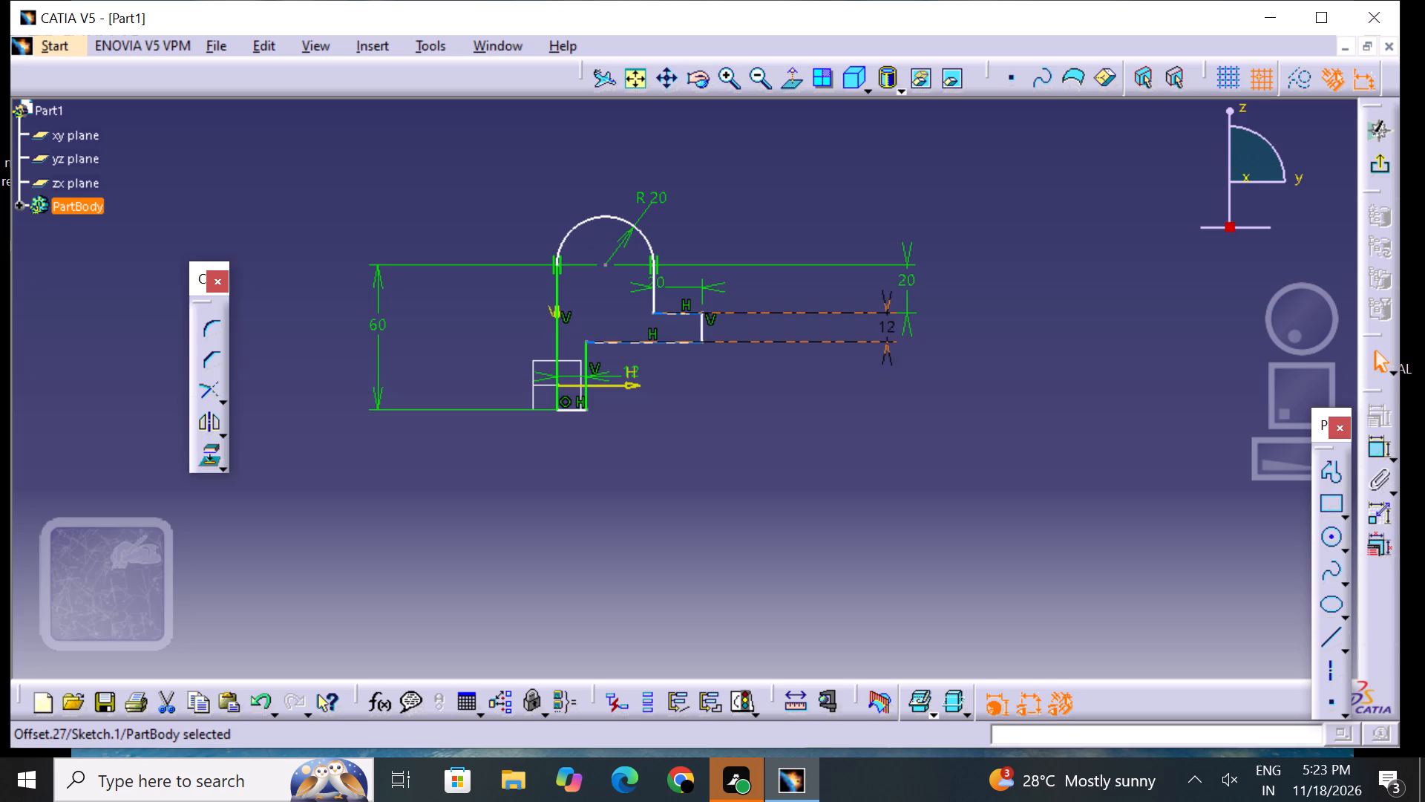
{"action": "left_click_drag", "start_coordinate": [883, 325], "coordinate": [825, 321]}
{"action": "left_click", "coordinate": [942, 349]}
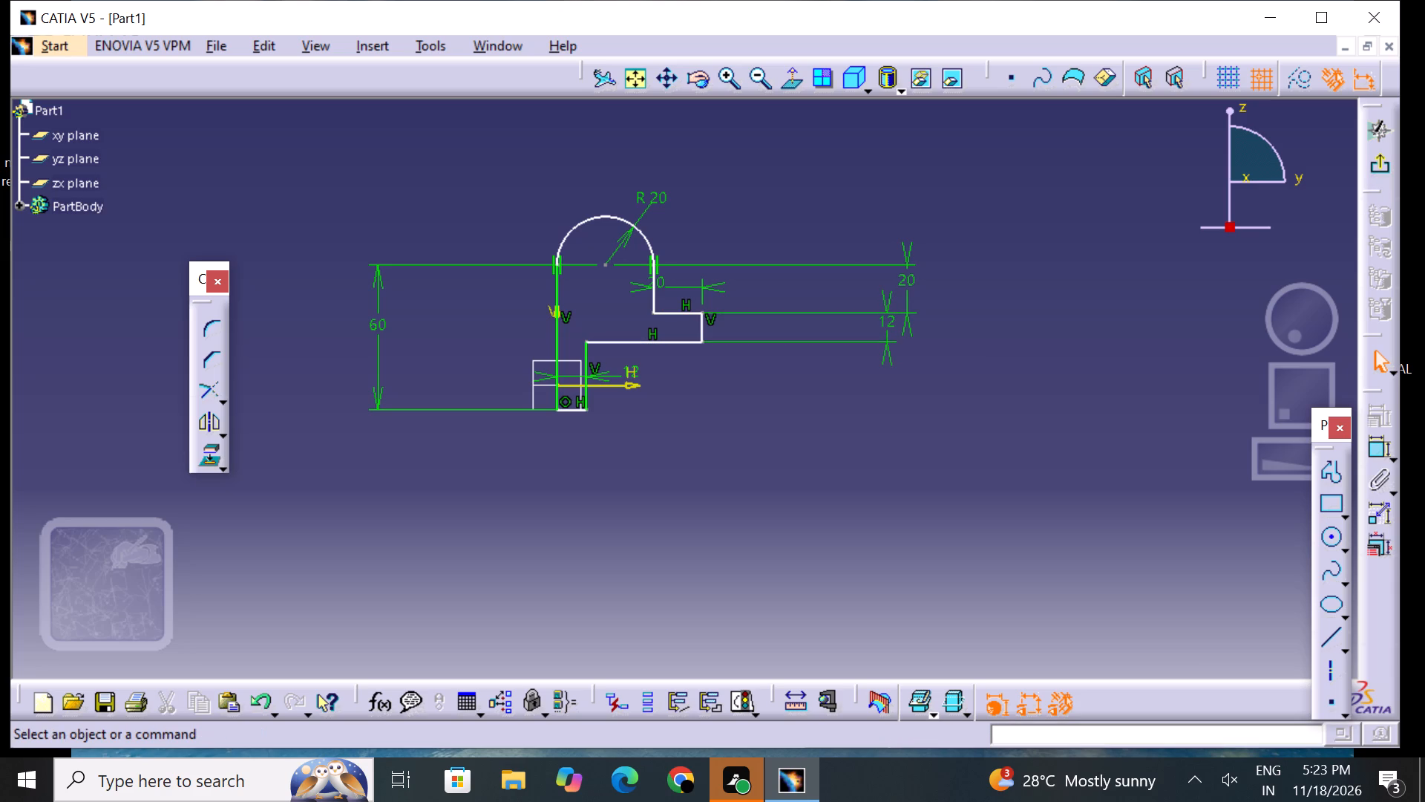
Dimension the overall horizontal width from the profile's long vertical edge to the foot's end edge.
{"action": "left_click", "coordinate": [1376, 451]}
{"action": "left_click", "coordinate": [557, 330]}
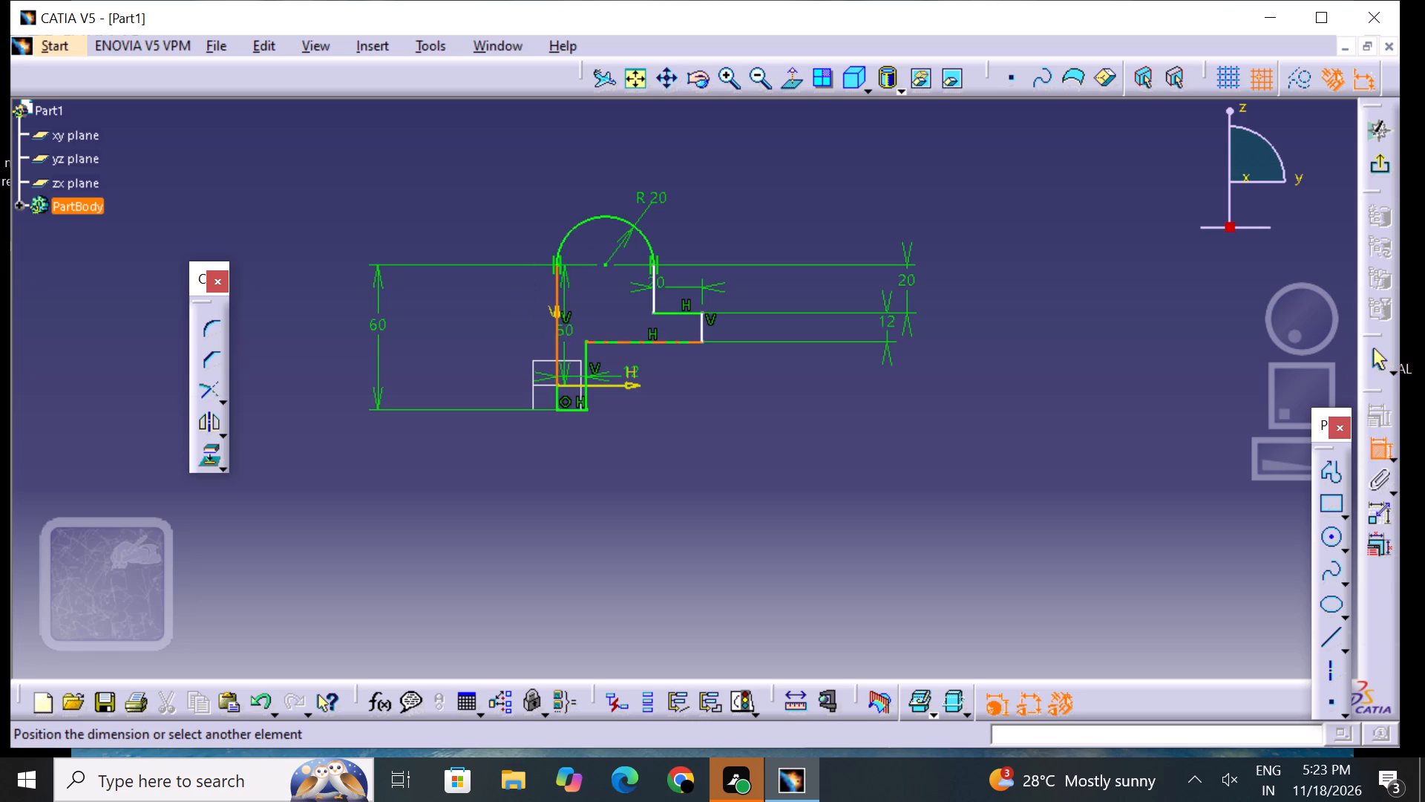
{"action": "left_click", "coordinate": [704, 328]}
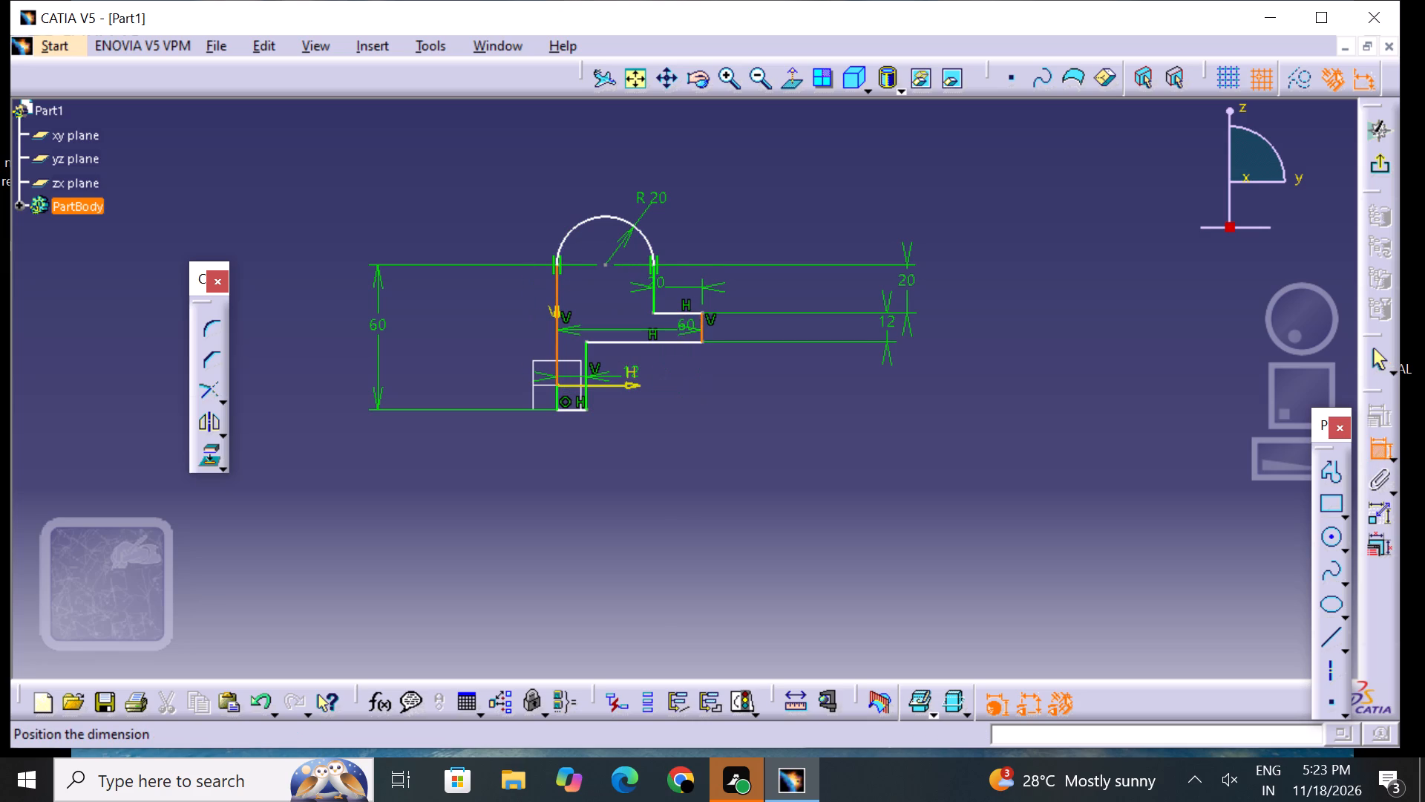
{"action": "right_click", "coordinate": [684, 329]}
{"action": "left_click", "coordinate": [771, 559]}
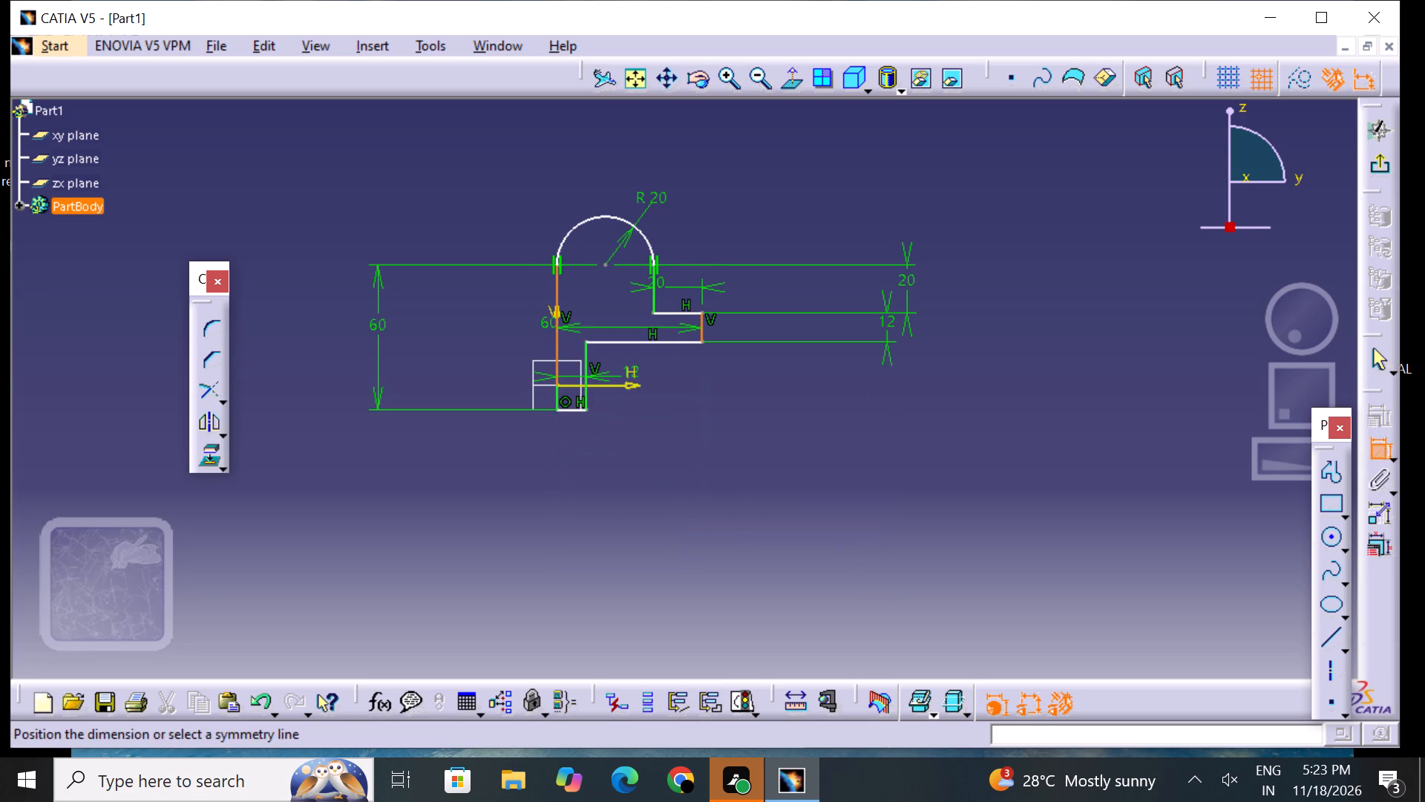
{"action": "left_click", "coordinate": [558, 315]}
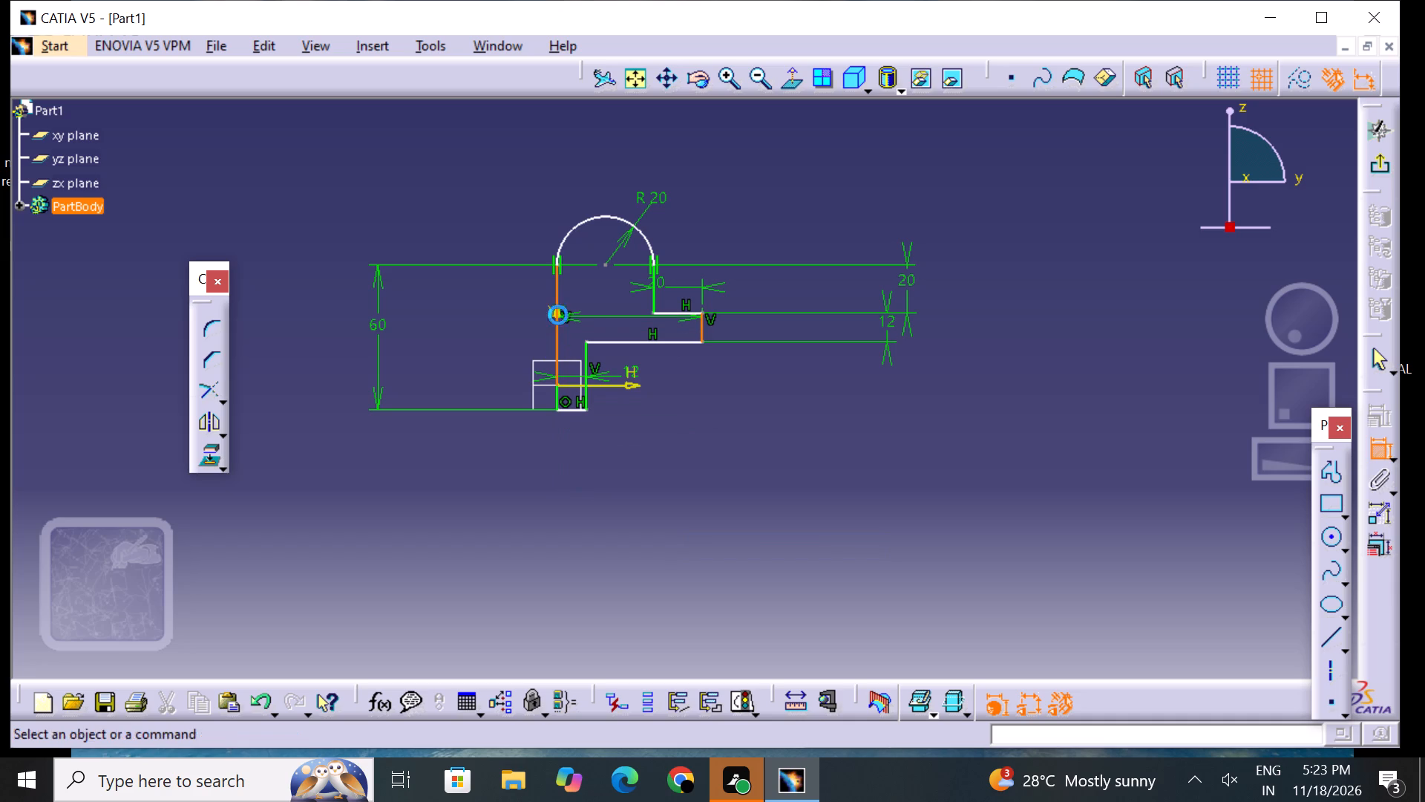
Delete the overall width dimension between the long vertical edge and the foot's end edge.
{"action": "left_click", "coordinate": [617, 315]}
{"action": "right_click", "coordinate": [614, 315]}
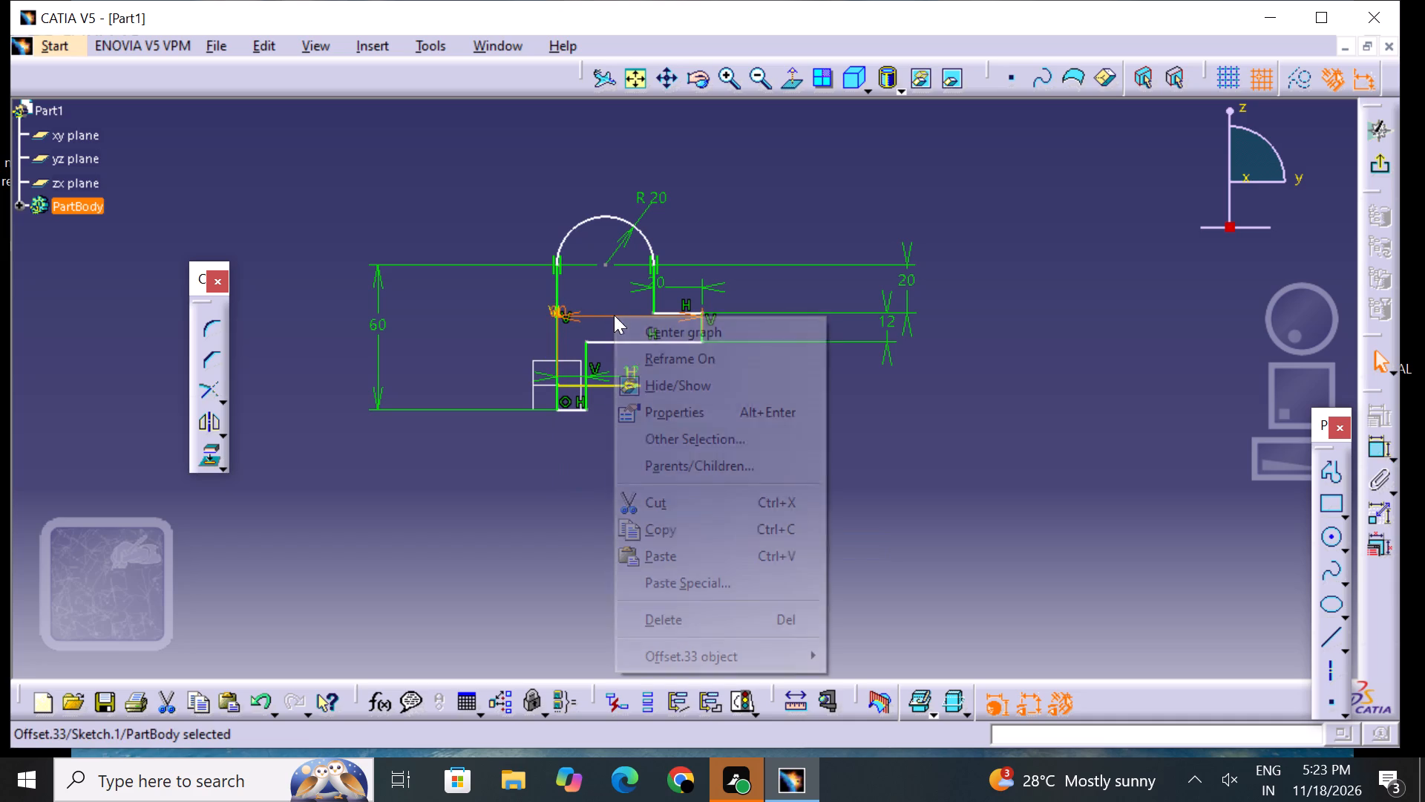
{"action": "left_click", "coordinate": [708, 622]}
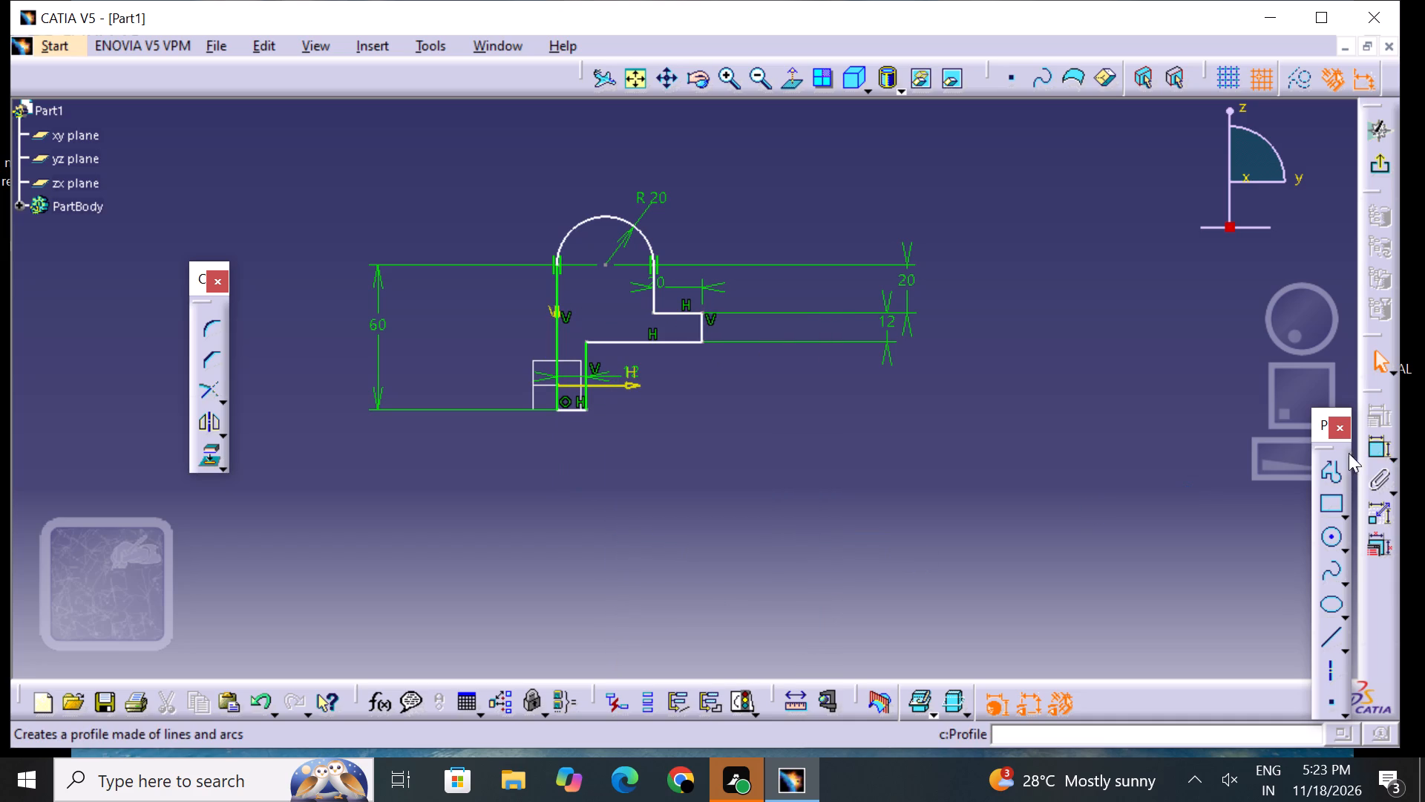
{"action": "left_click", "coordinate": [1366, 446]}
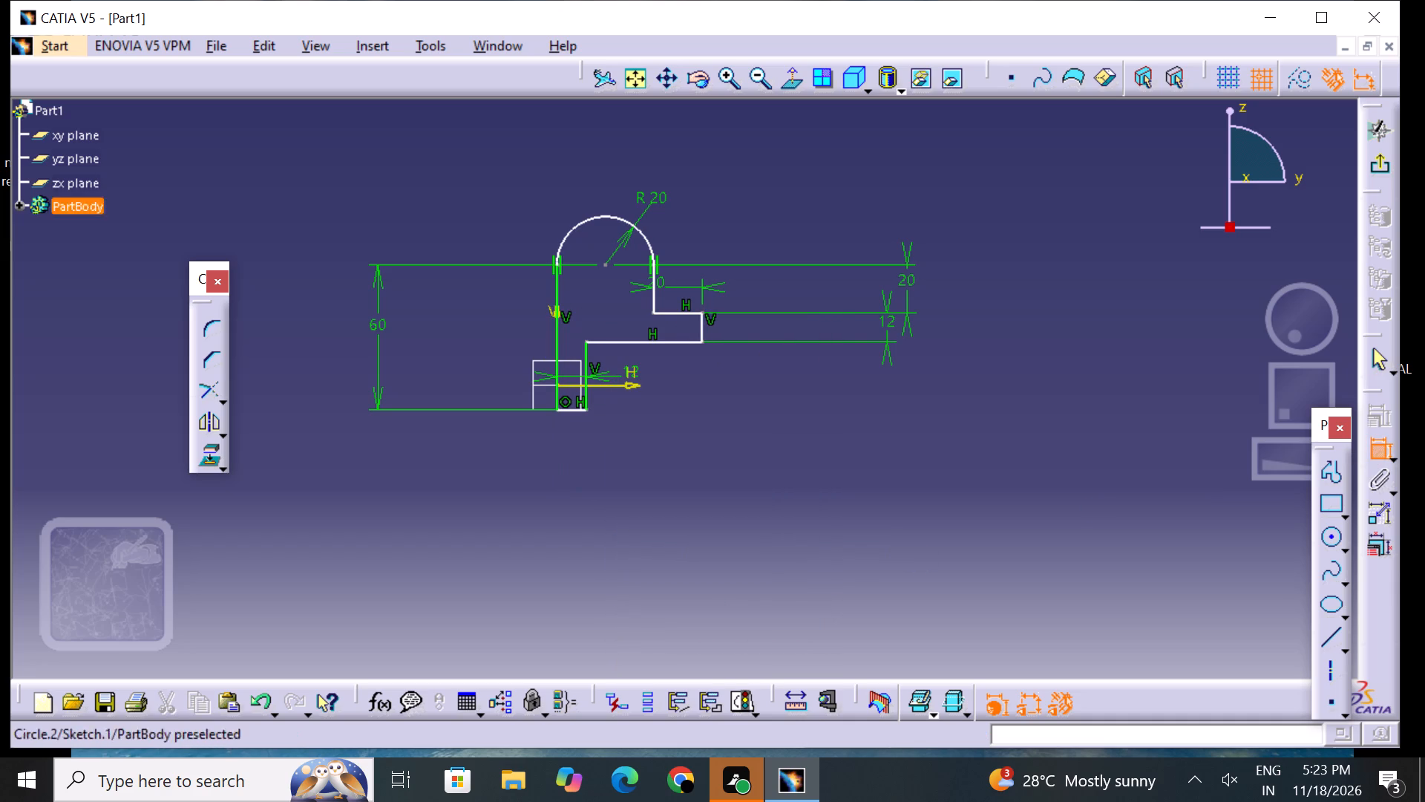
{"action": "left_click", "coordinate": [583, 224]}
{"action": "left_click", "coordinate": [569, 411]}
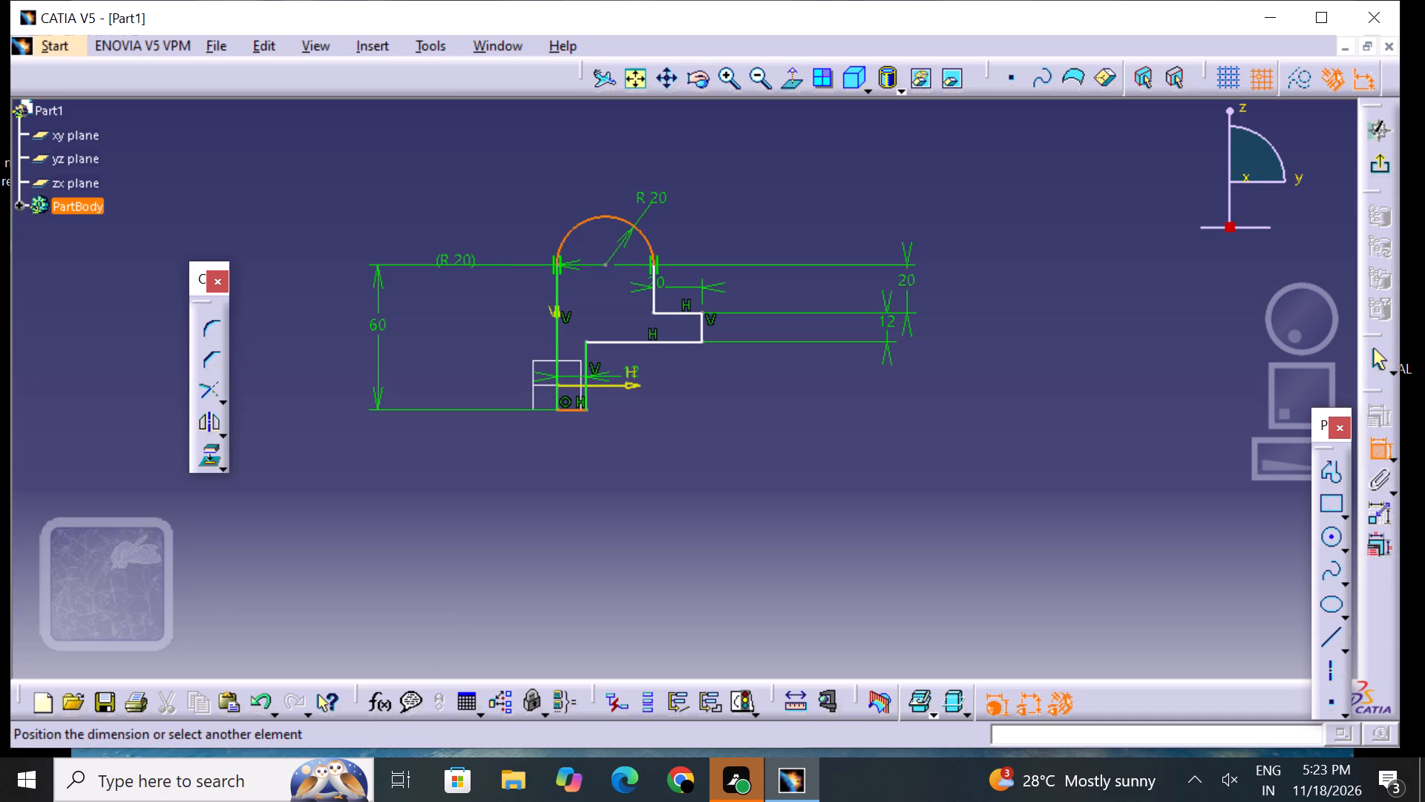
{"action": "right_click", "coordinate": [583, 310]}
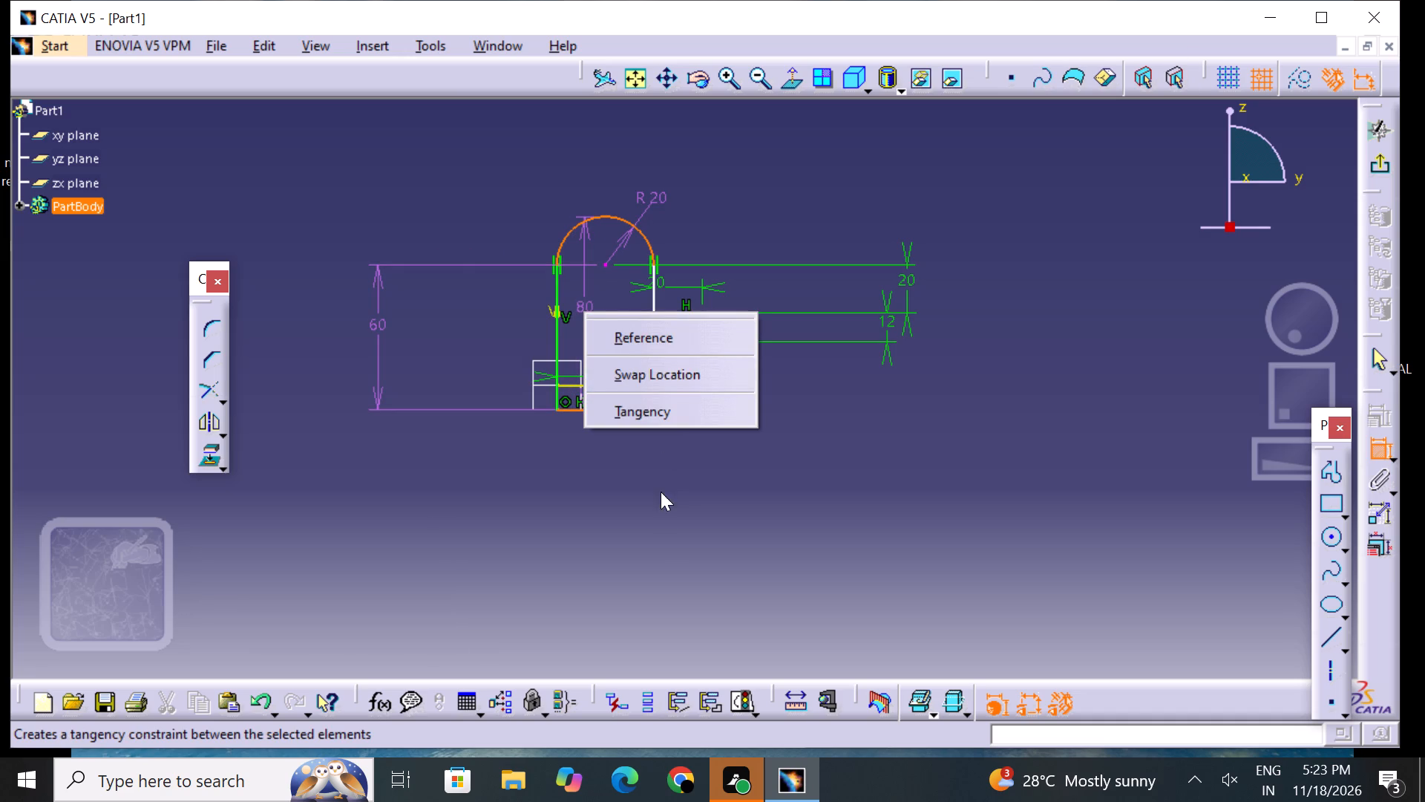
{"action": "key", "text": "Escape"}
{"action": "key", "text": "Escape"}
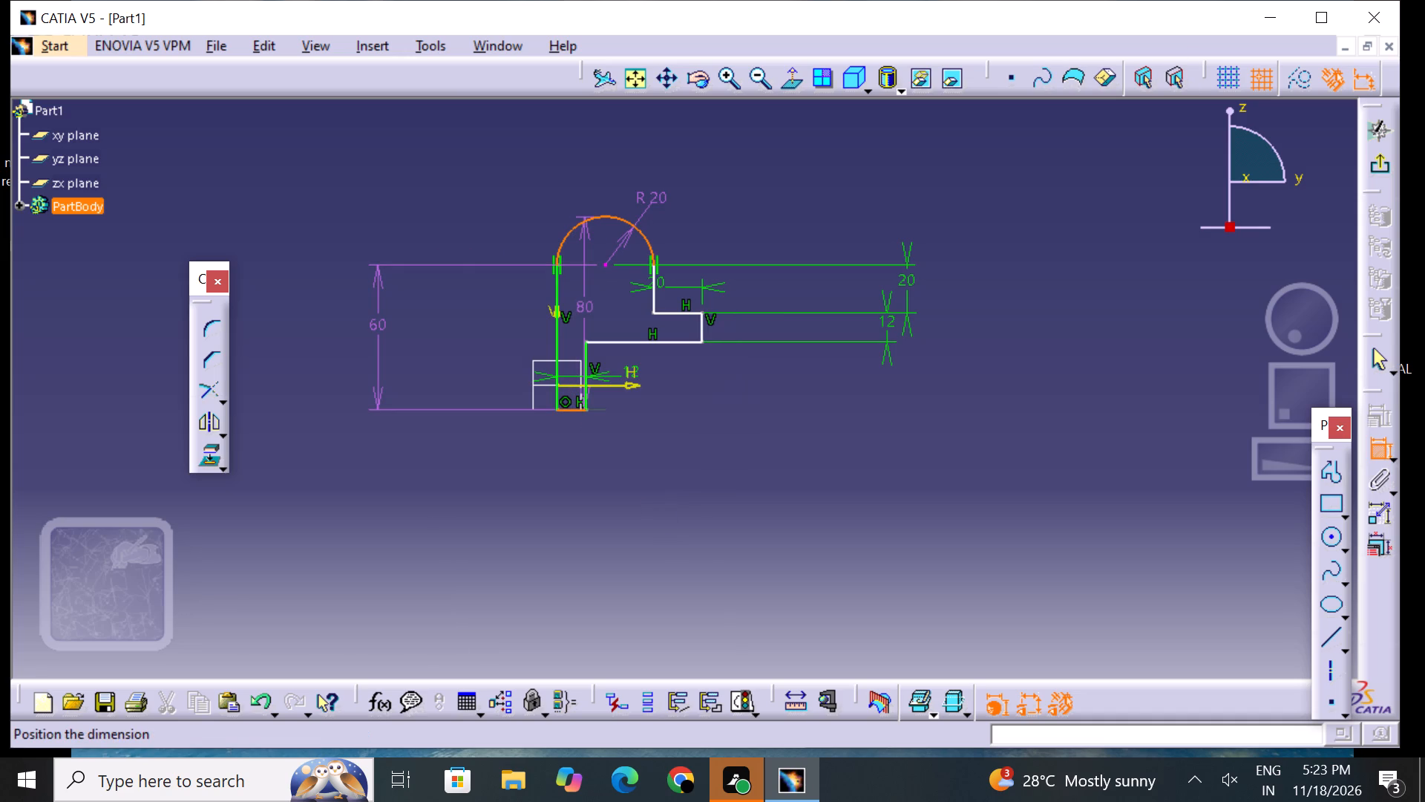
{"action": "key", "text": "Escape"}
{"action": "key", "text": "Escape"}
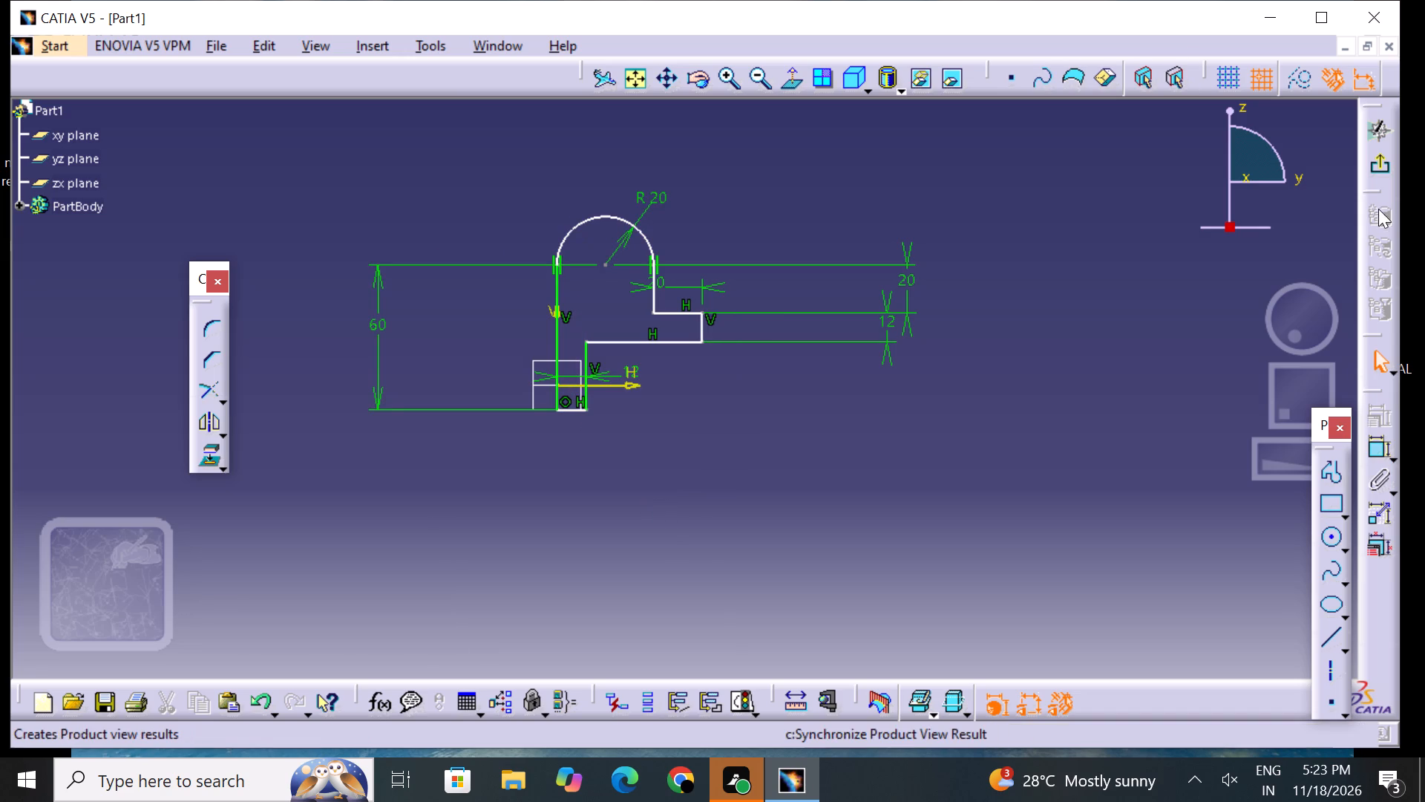
Exit the sketch and return to Part Design.
{"action": "left_click", "coordinate": [1379, 180]}
{"action": "left_click", "coordinate": [1372, 171]}
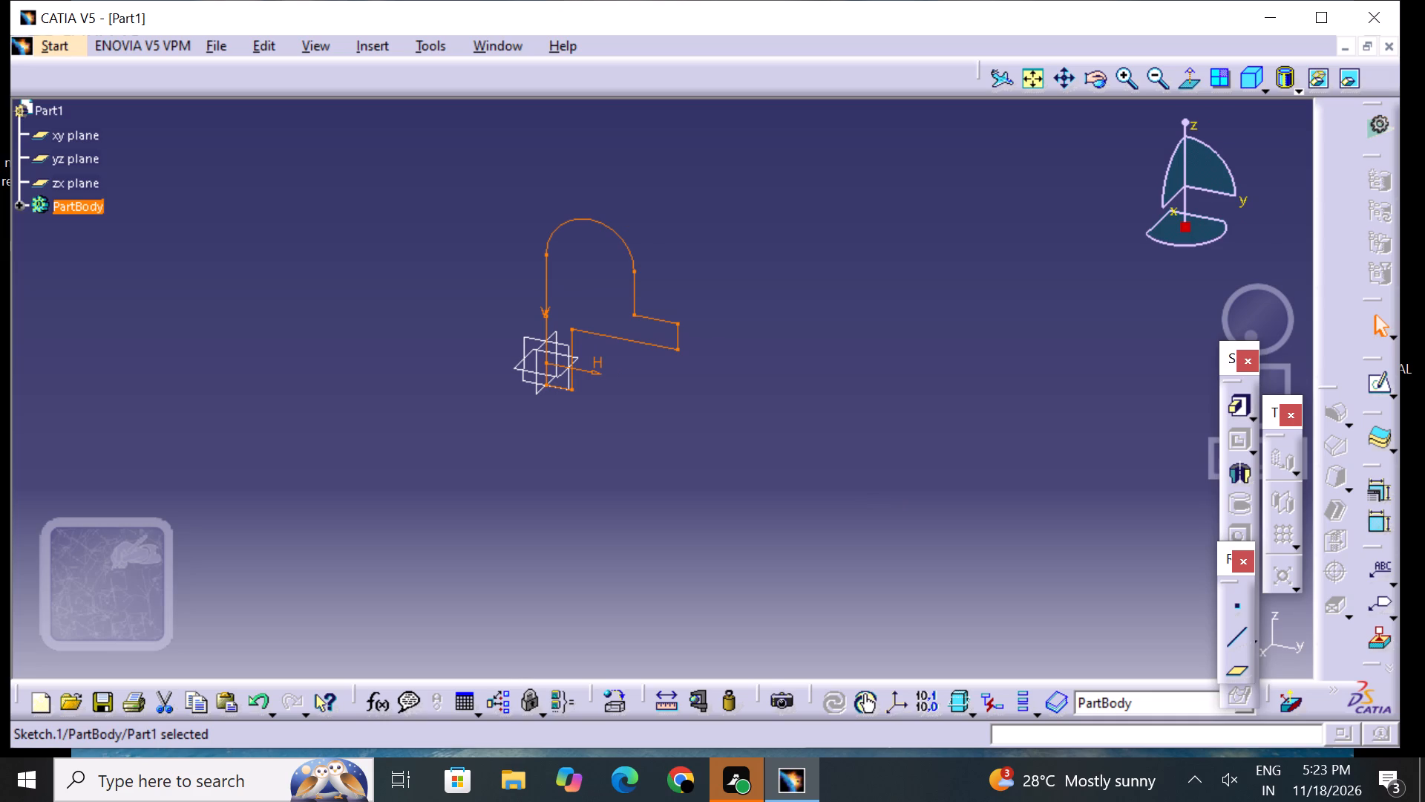
Start a Pad from the finished profile sketch.
{"action": "middle_click_drag", "start_coordinate": [782, 353], "coordinate": [774, 386]}
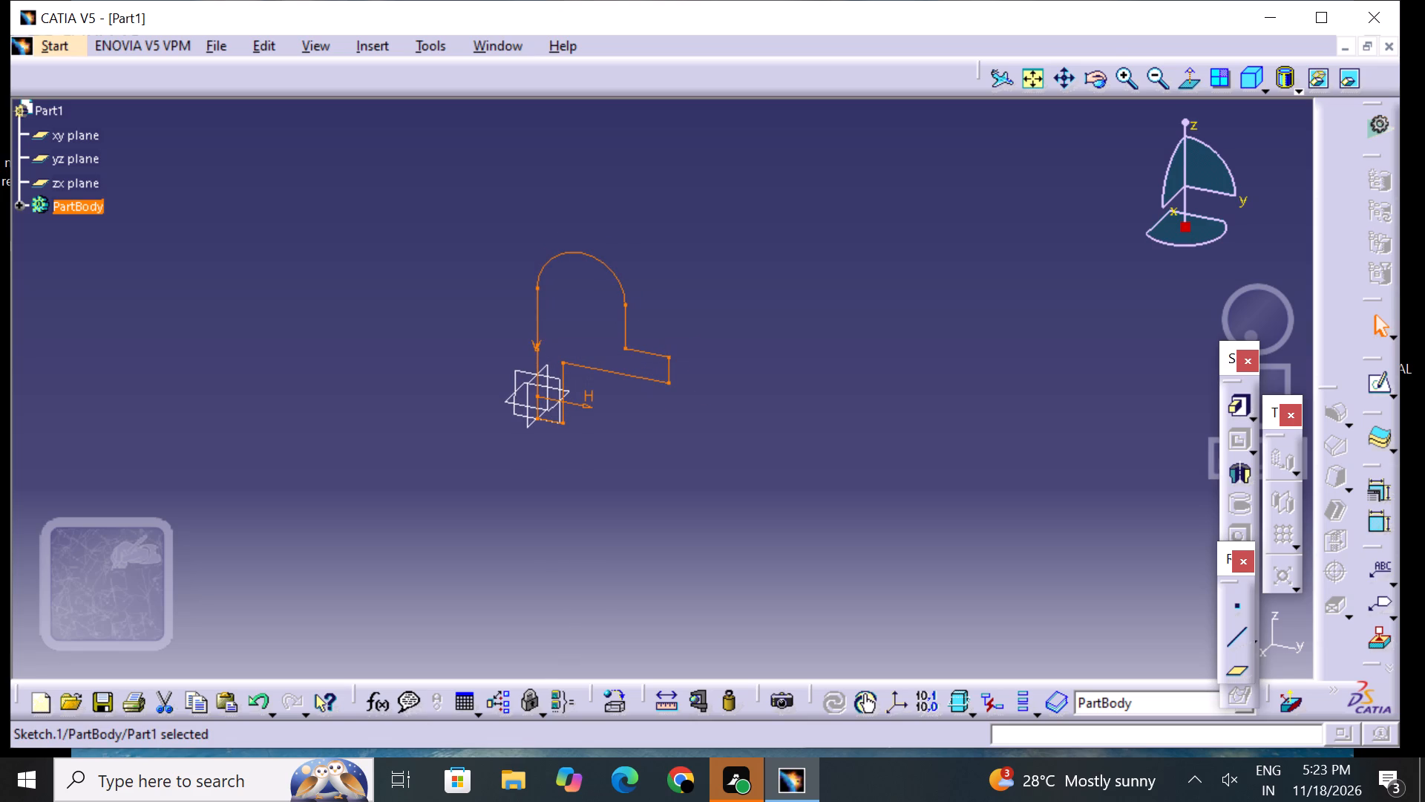
{"action": "left_click", "coordinate": [1124, 82]}
{"action": "middle_click_drag", "start_coordinate": [832, 224], "coordinate": [836, 237]}
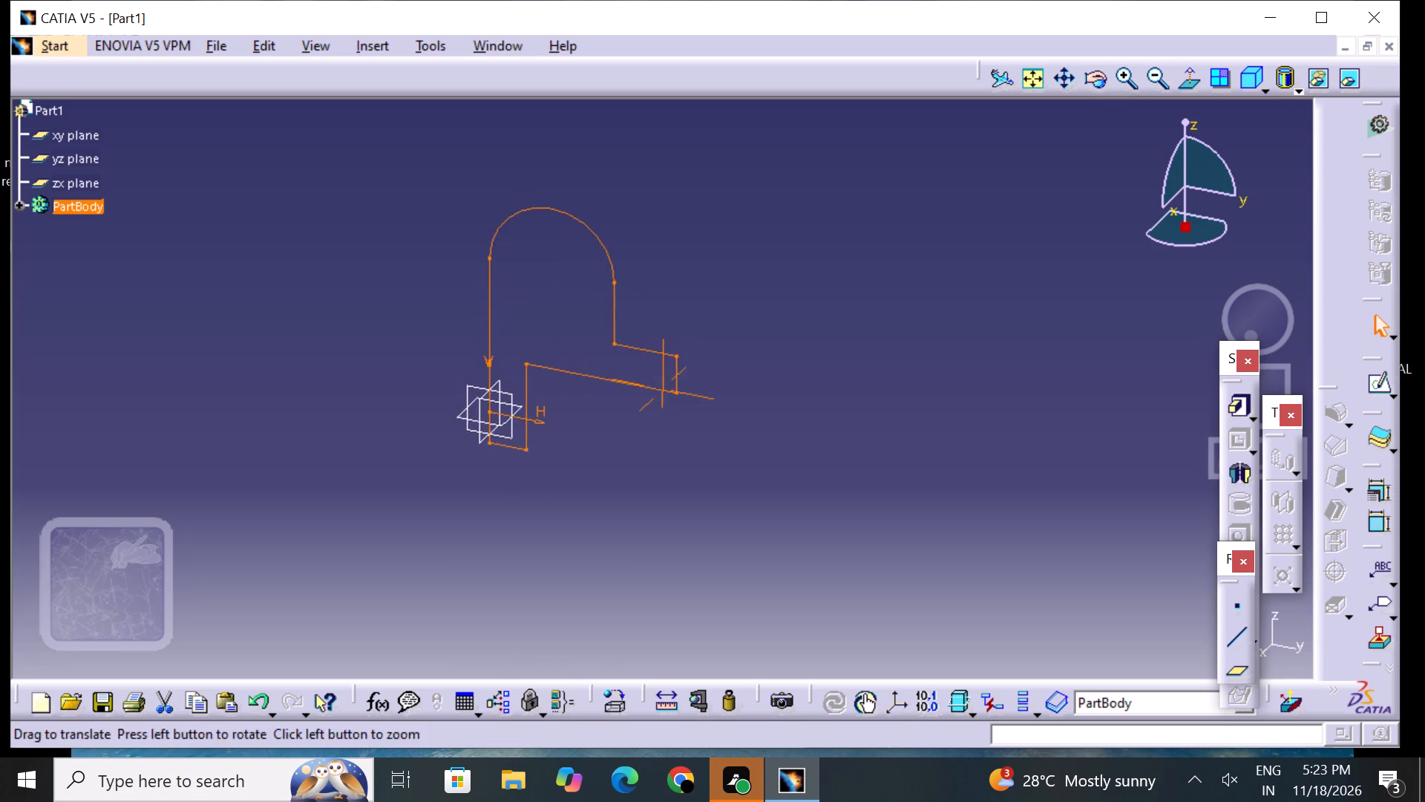
{"action": "middle_click_drag", "start_coordinate": [836, 237], "coordinate": [855, 284]}
{"action": "left_click", "coordinate": [1240, 405]}
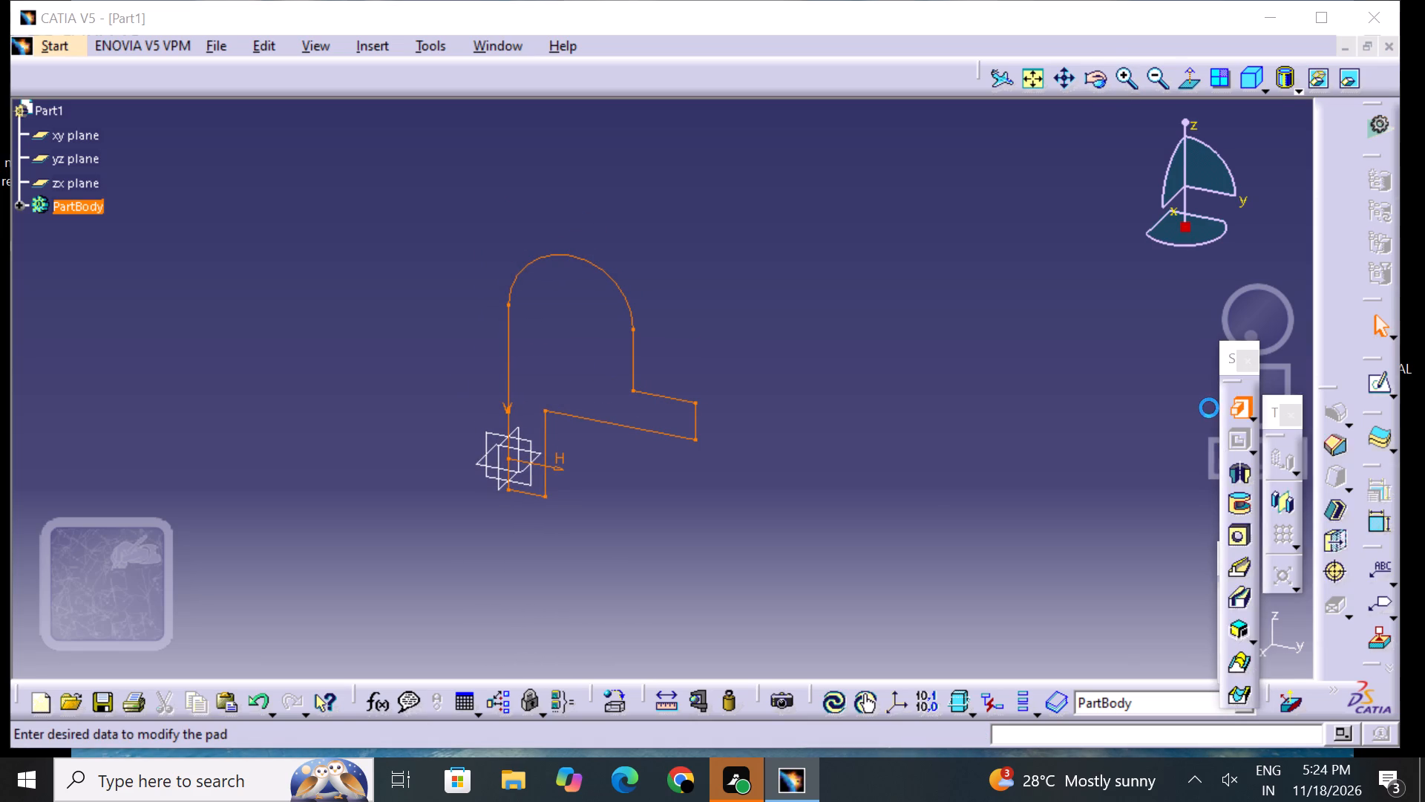
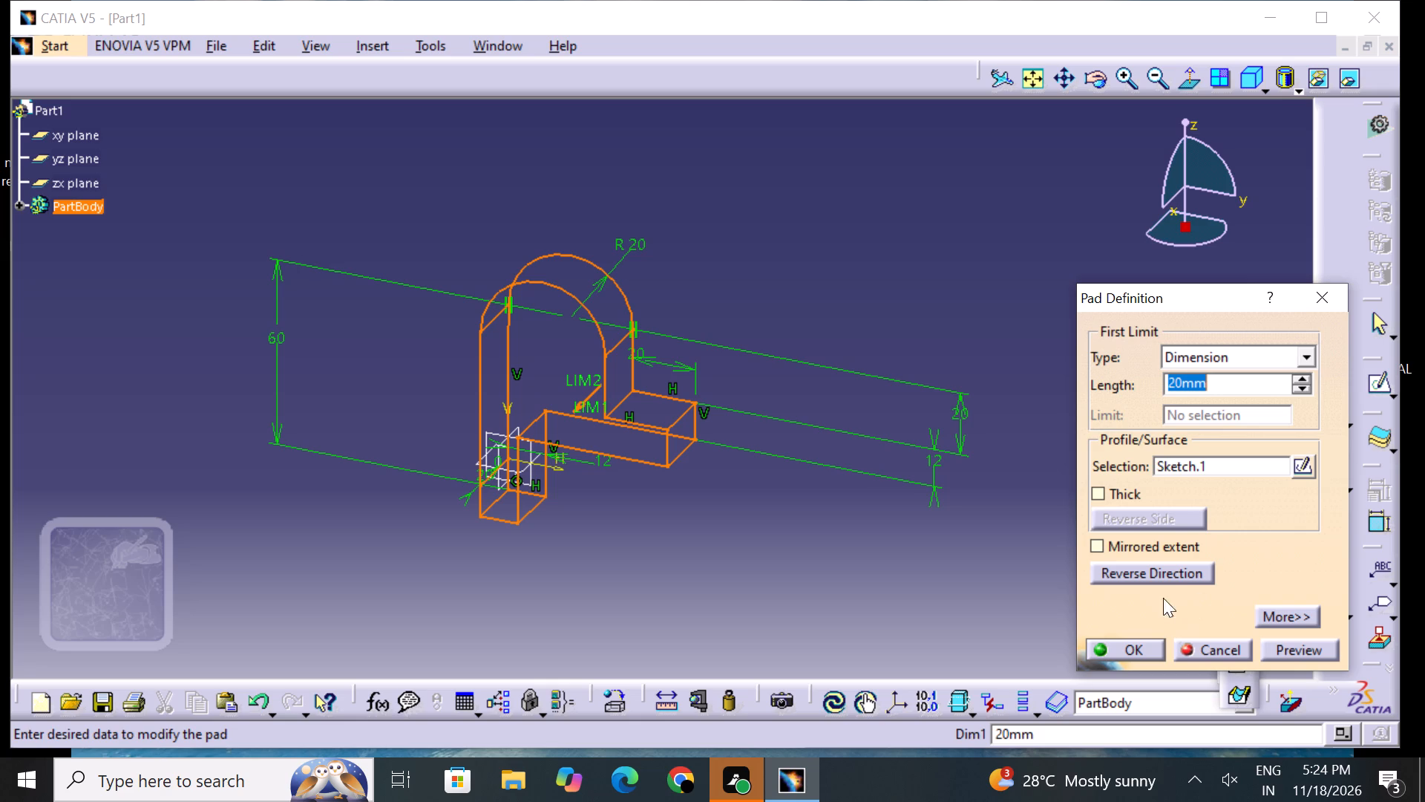
Pad the profile sketch with a 20 mm length and mirrored extent on both sides of the sketch plane.
{"action": "left_click", "coordinate": [1182, 539]}
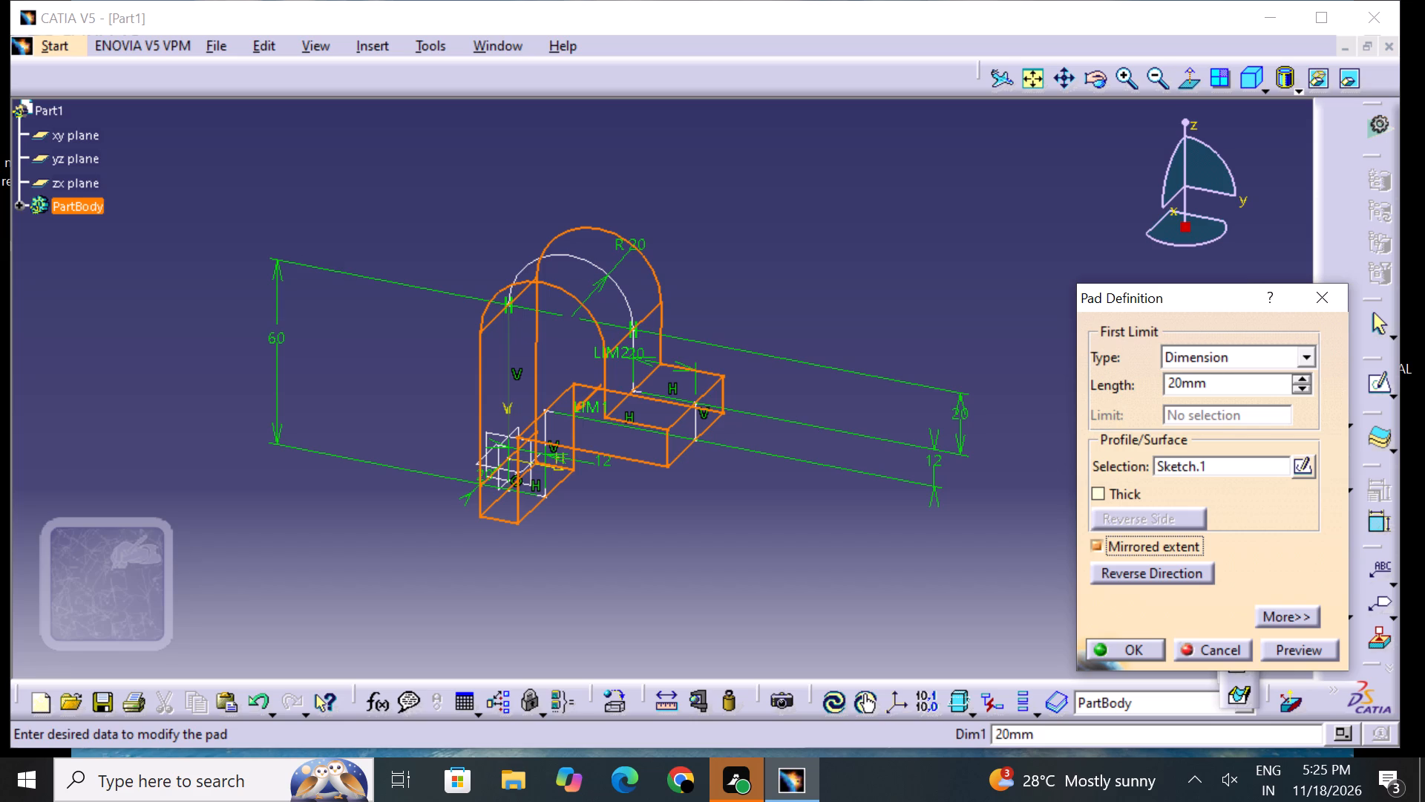
{"action": "left_click", "coordinate": [1304, 650]}
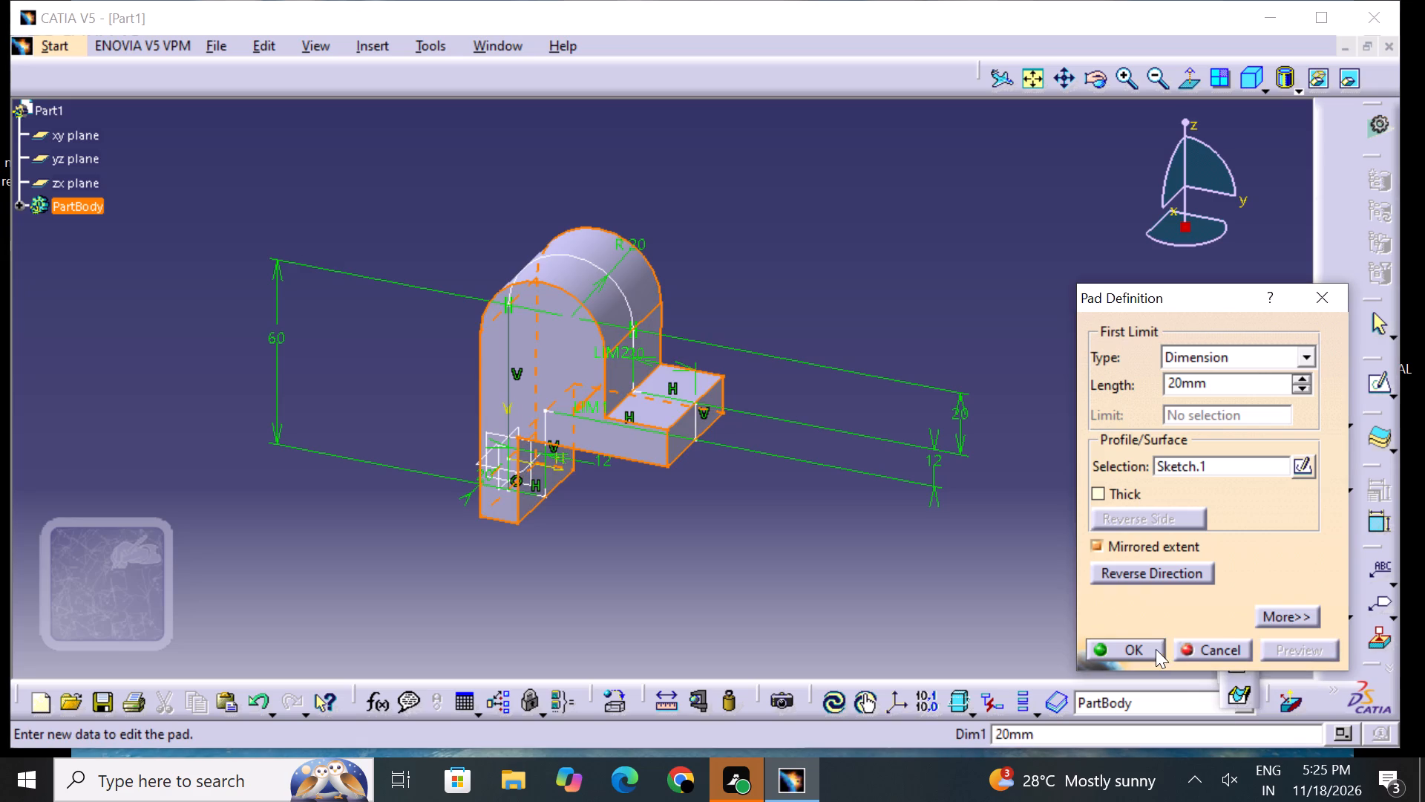
{"action": "left_click", "coordinate": [1156, 649]}
{"action": "left_click", "coordinate": [1024, 616]}
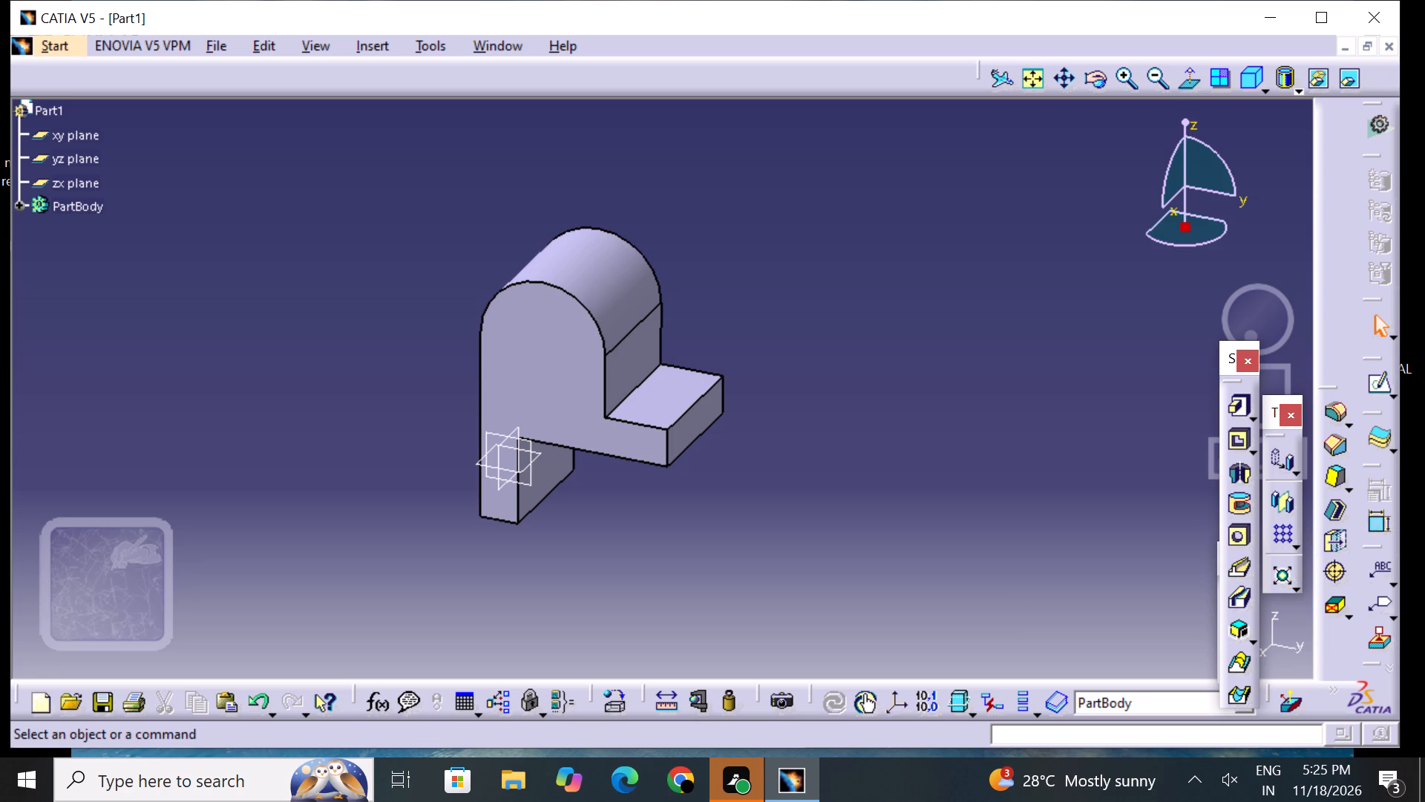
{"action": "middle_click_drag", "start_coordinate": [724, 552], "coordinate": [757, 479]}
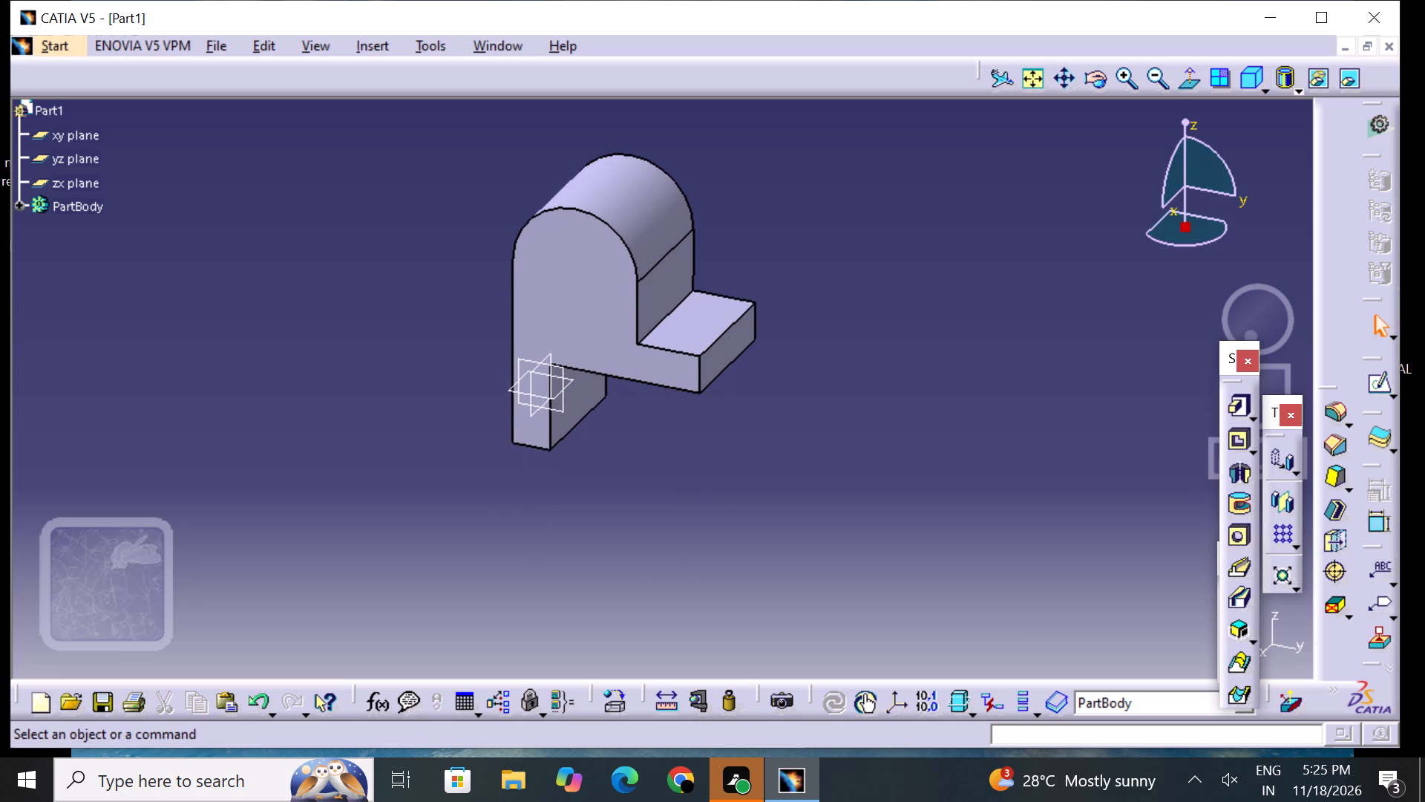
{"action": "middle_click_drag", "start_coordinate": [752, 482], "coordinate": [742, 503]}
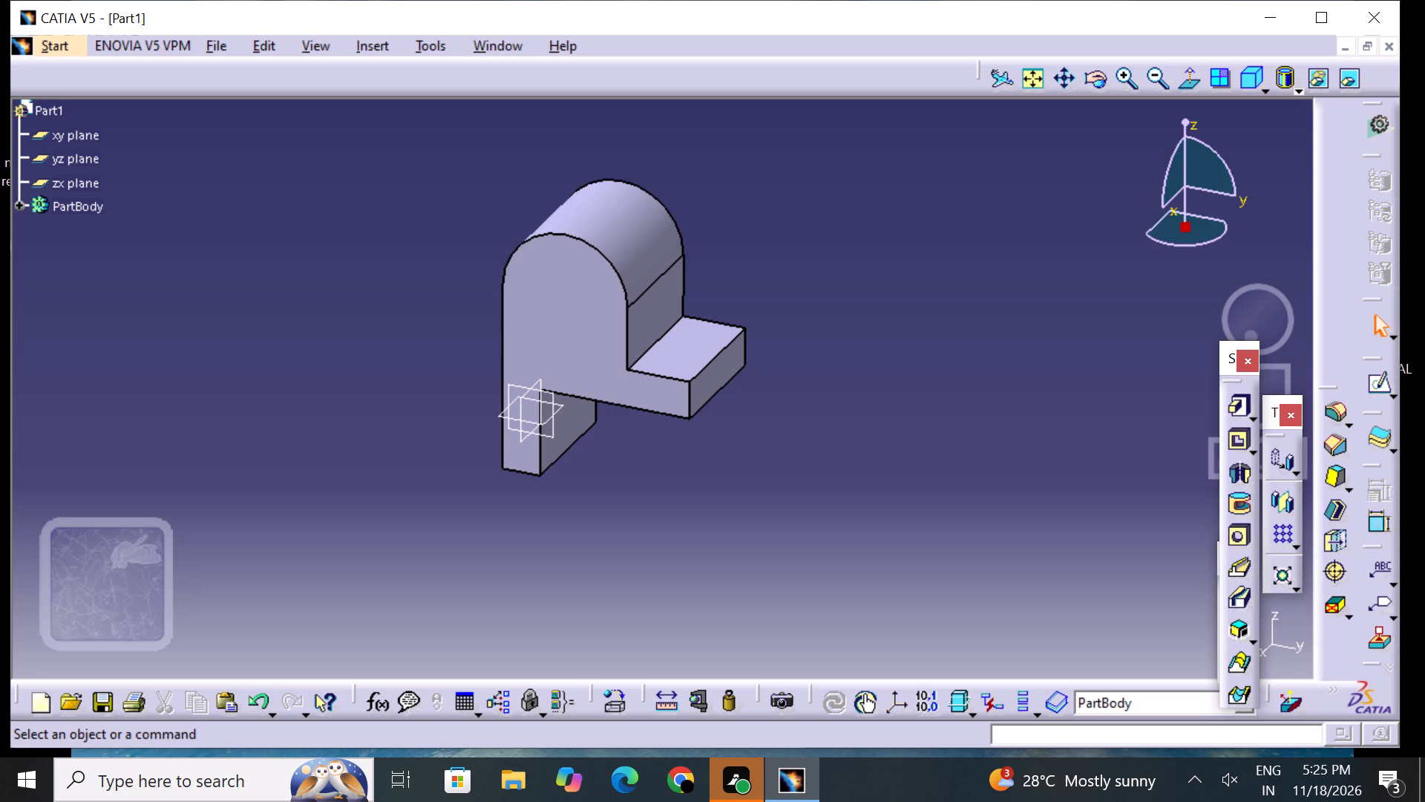
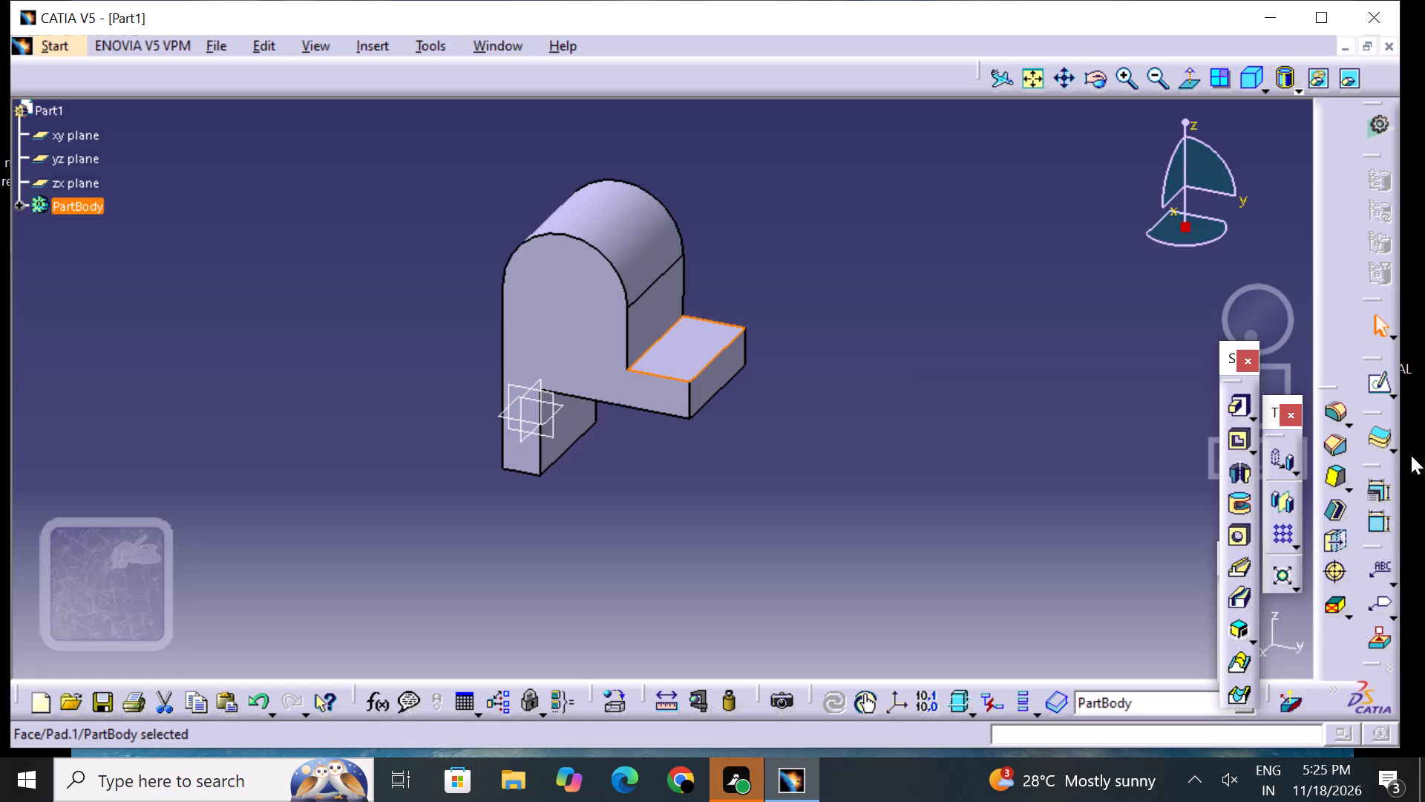
Open a new sketch on the top planar face of the pad's protruding side foot.
{"action": "left_click", "coordinate": [1379, 389]}
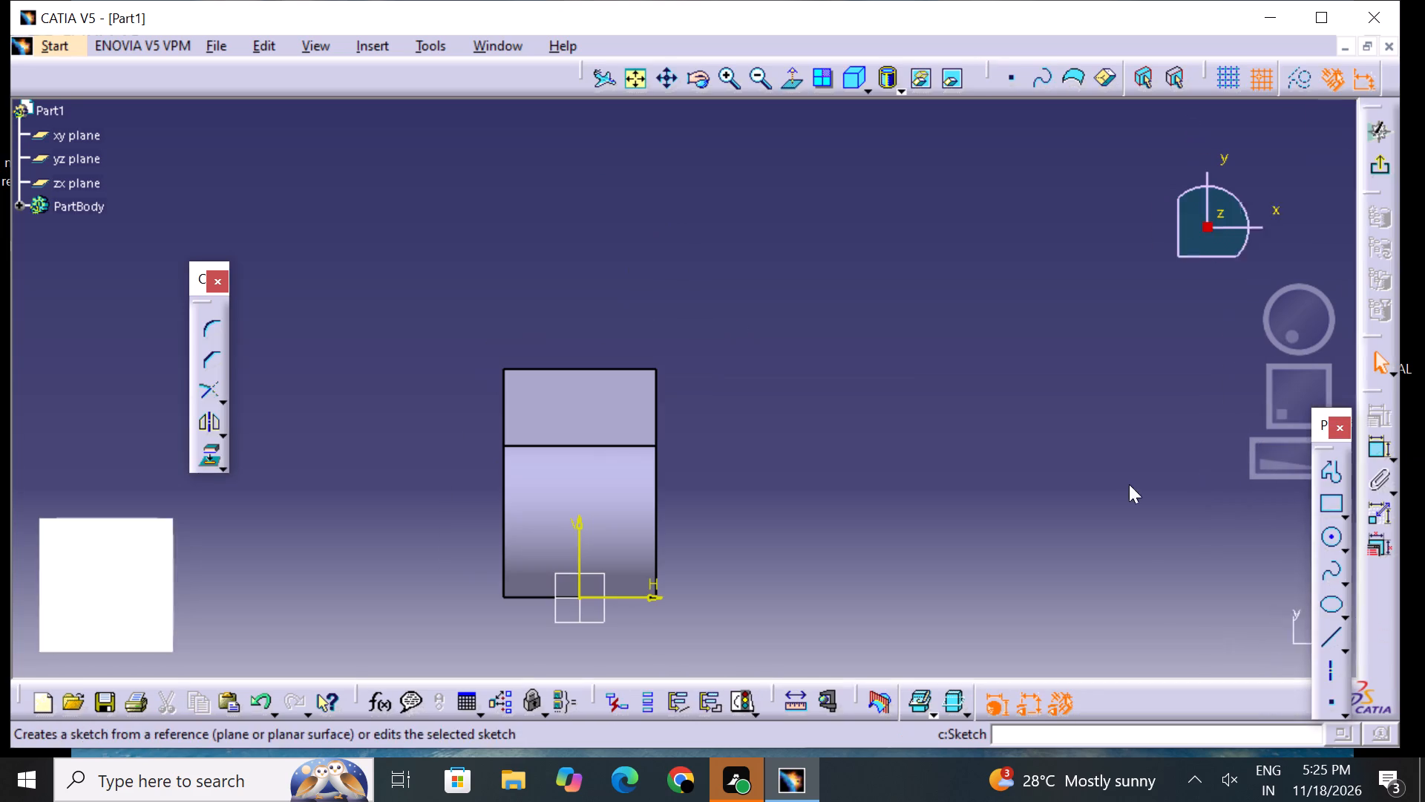
{"action": "middle_click_drag", "start_coordinate": [891, 532], "coordinate": [1024, 413]}
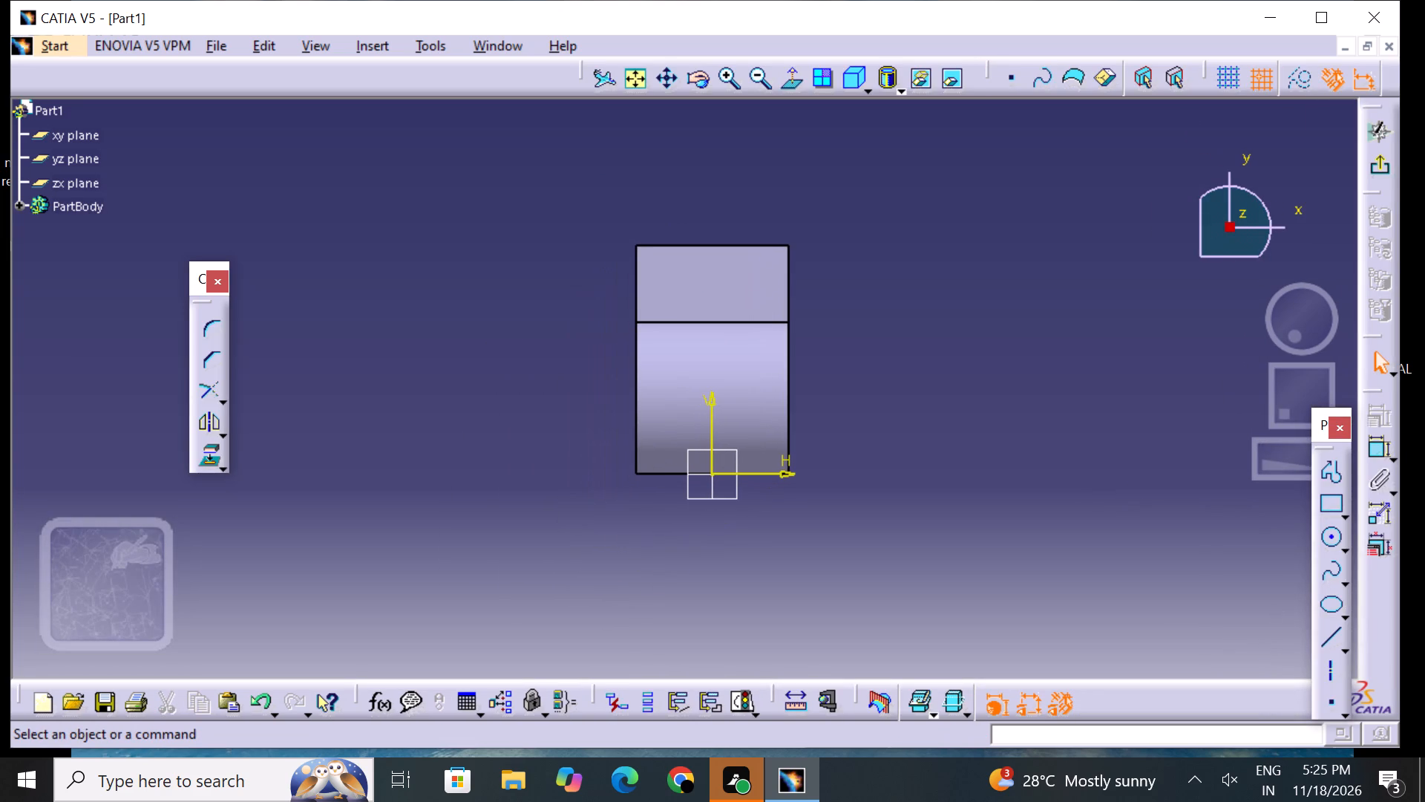
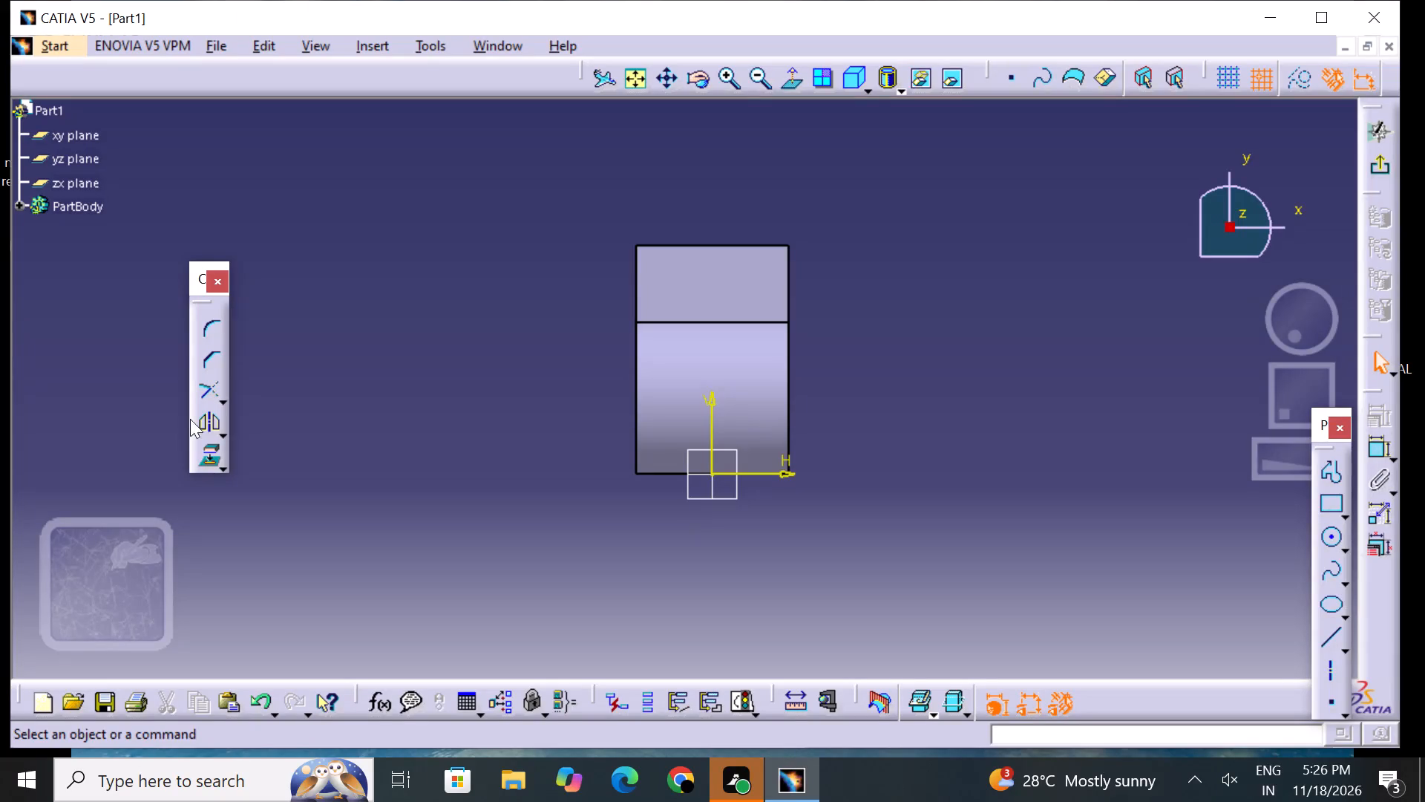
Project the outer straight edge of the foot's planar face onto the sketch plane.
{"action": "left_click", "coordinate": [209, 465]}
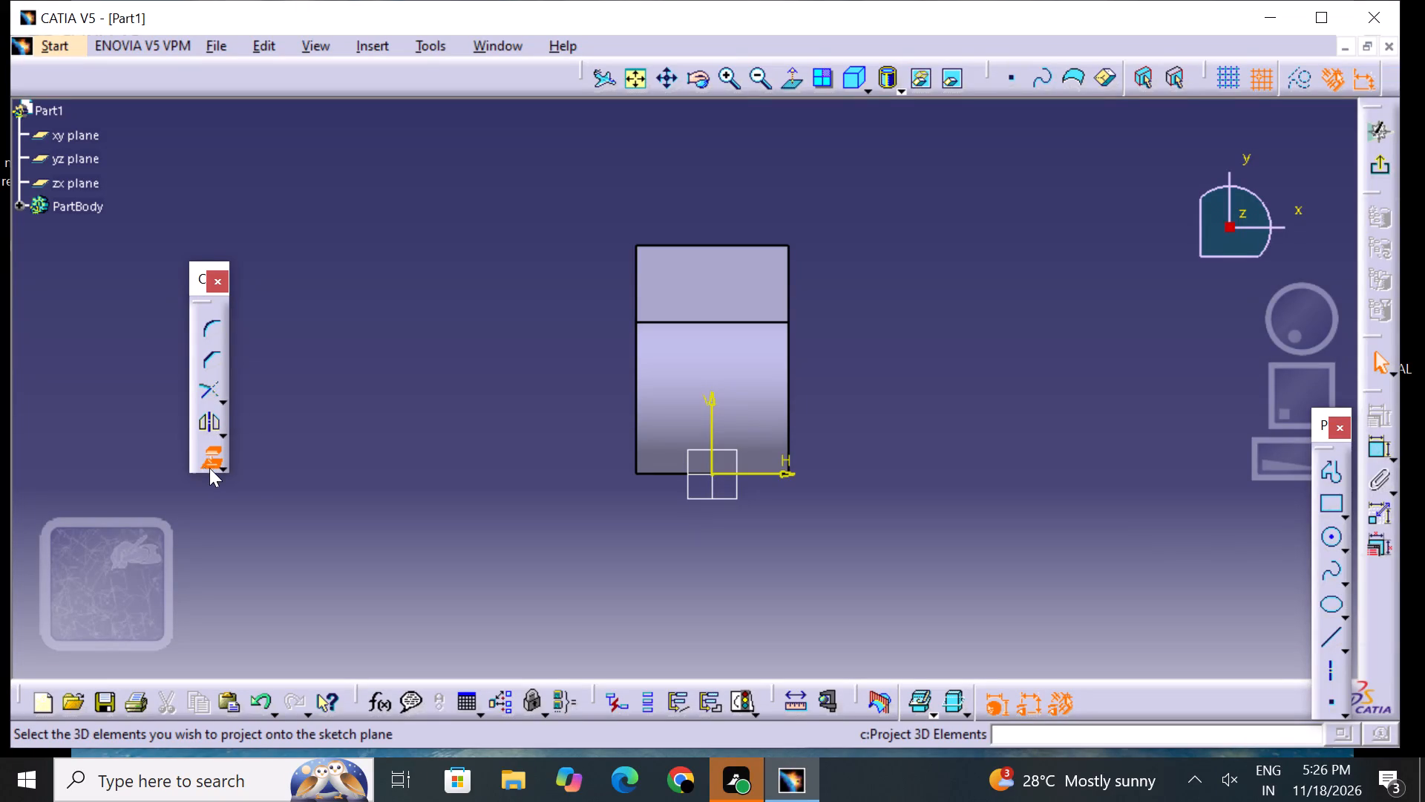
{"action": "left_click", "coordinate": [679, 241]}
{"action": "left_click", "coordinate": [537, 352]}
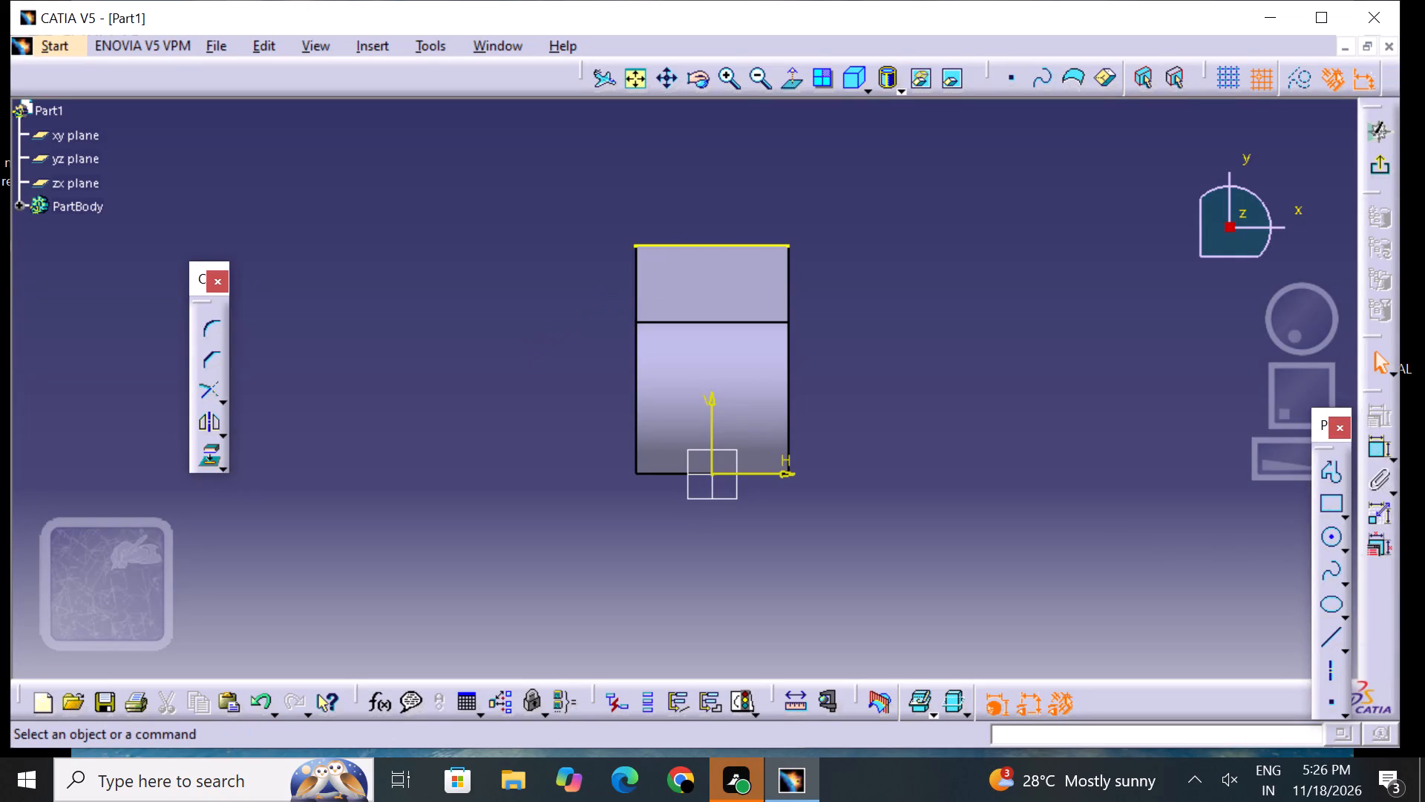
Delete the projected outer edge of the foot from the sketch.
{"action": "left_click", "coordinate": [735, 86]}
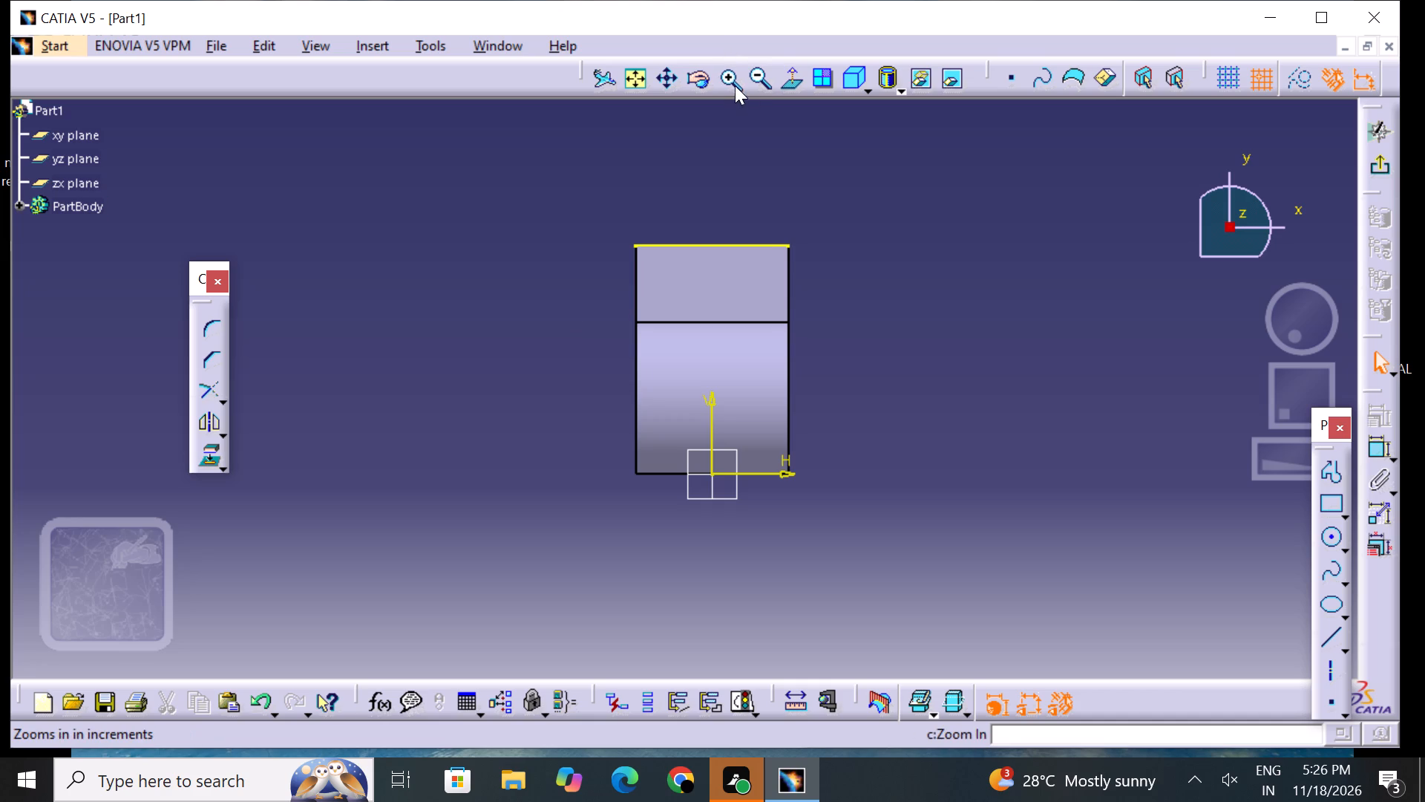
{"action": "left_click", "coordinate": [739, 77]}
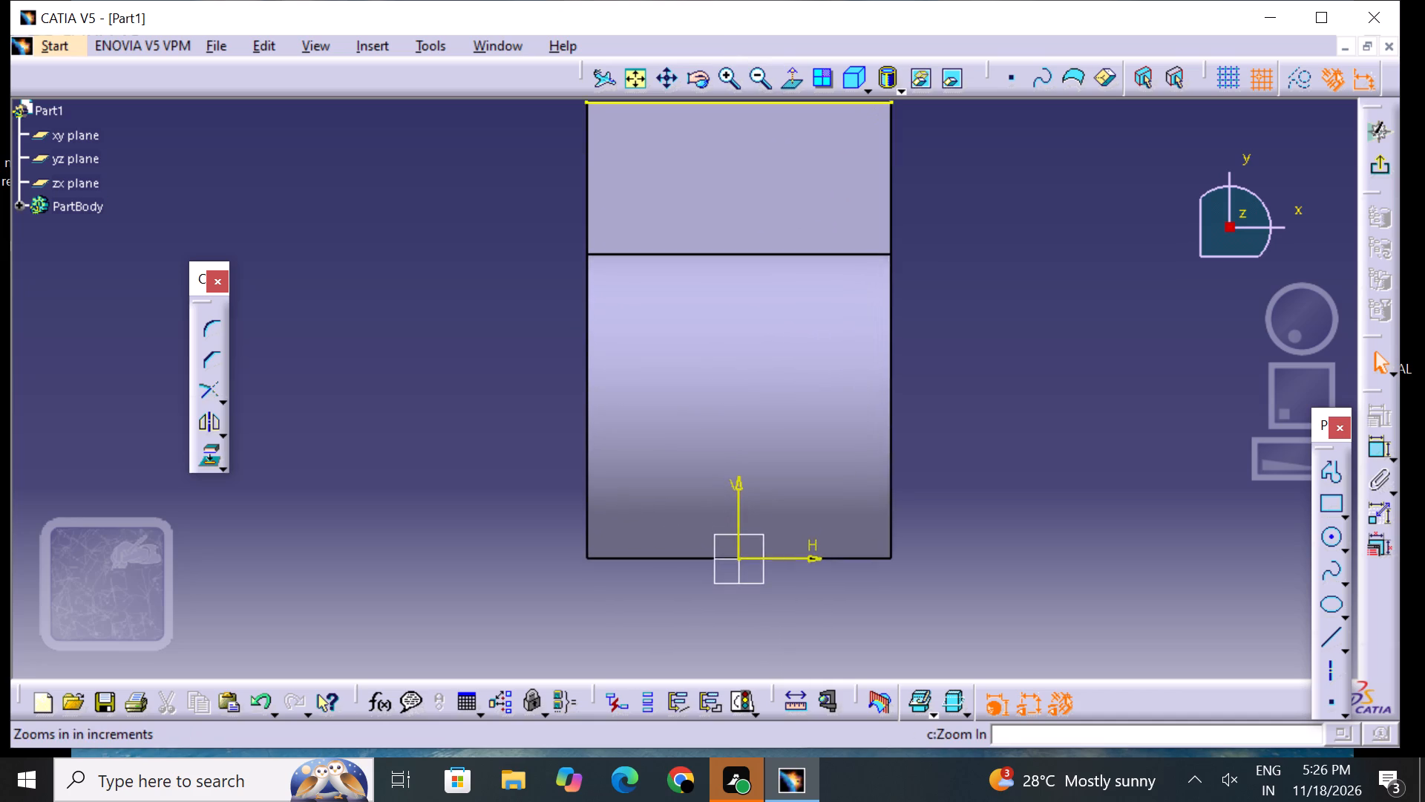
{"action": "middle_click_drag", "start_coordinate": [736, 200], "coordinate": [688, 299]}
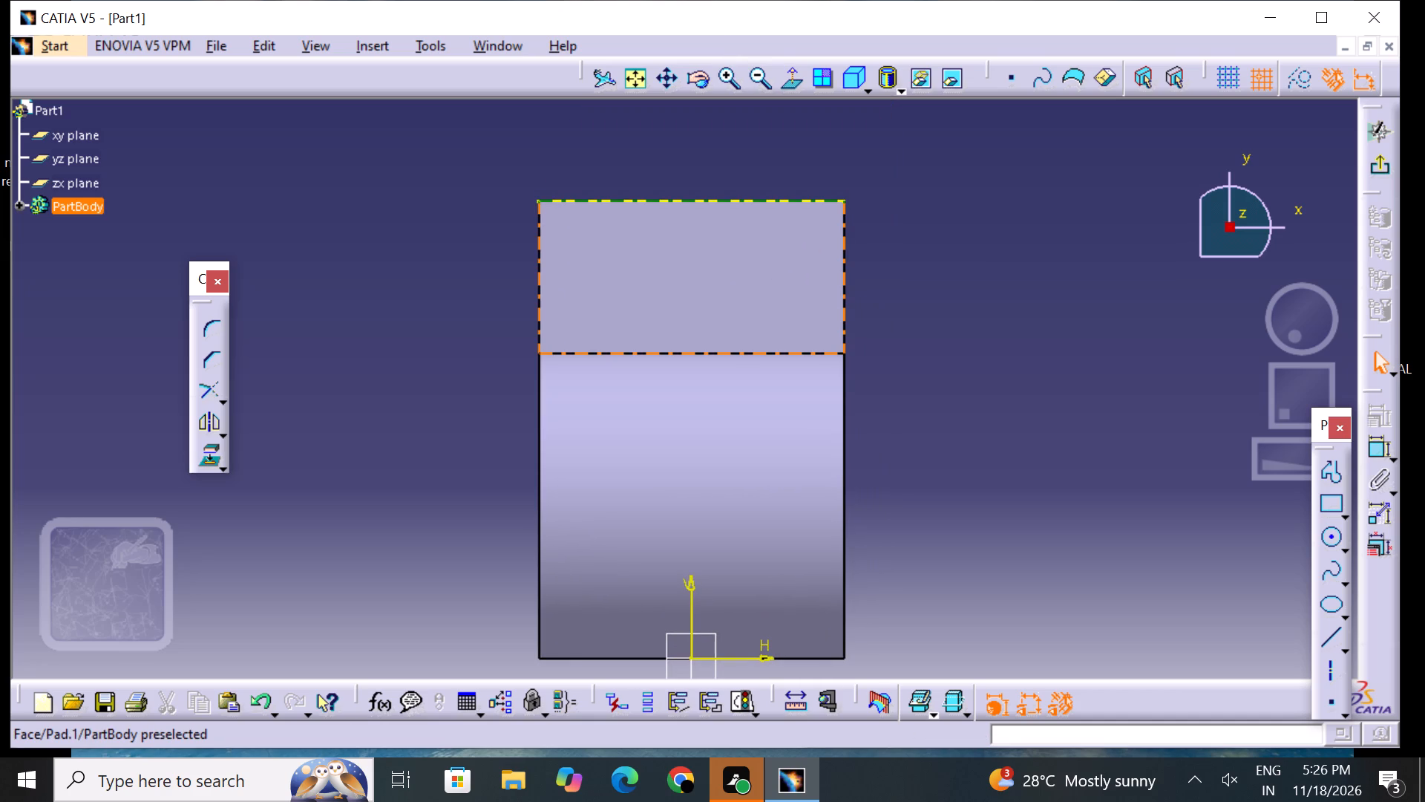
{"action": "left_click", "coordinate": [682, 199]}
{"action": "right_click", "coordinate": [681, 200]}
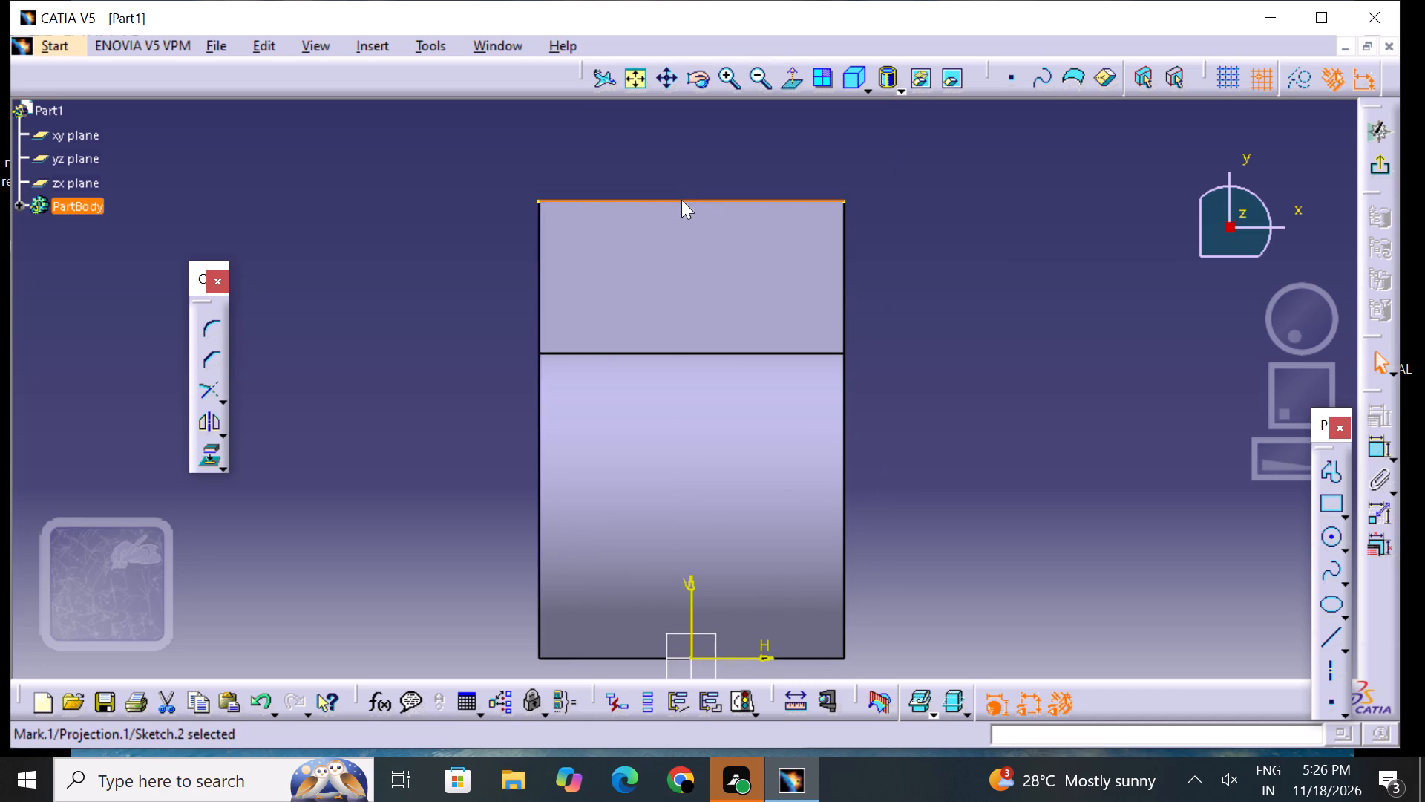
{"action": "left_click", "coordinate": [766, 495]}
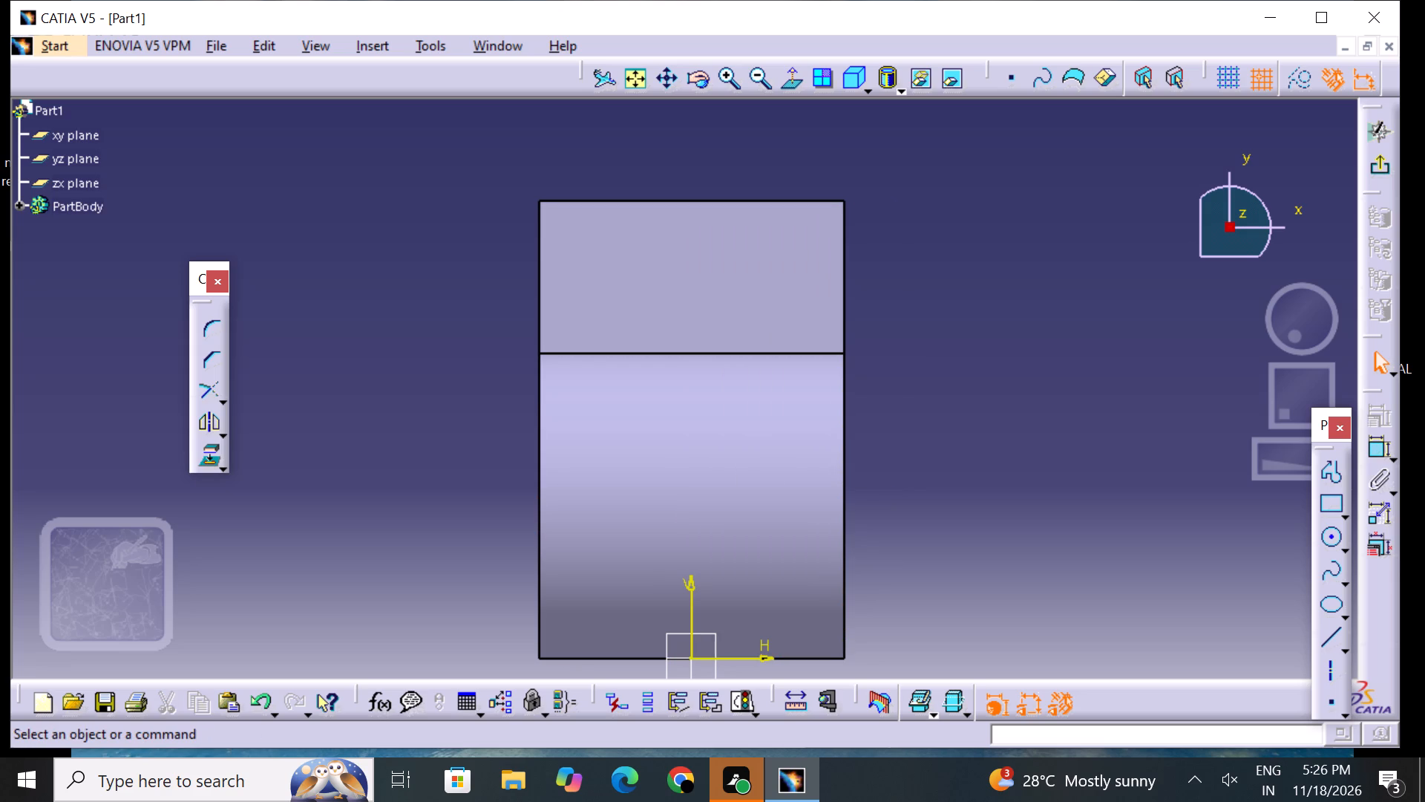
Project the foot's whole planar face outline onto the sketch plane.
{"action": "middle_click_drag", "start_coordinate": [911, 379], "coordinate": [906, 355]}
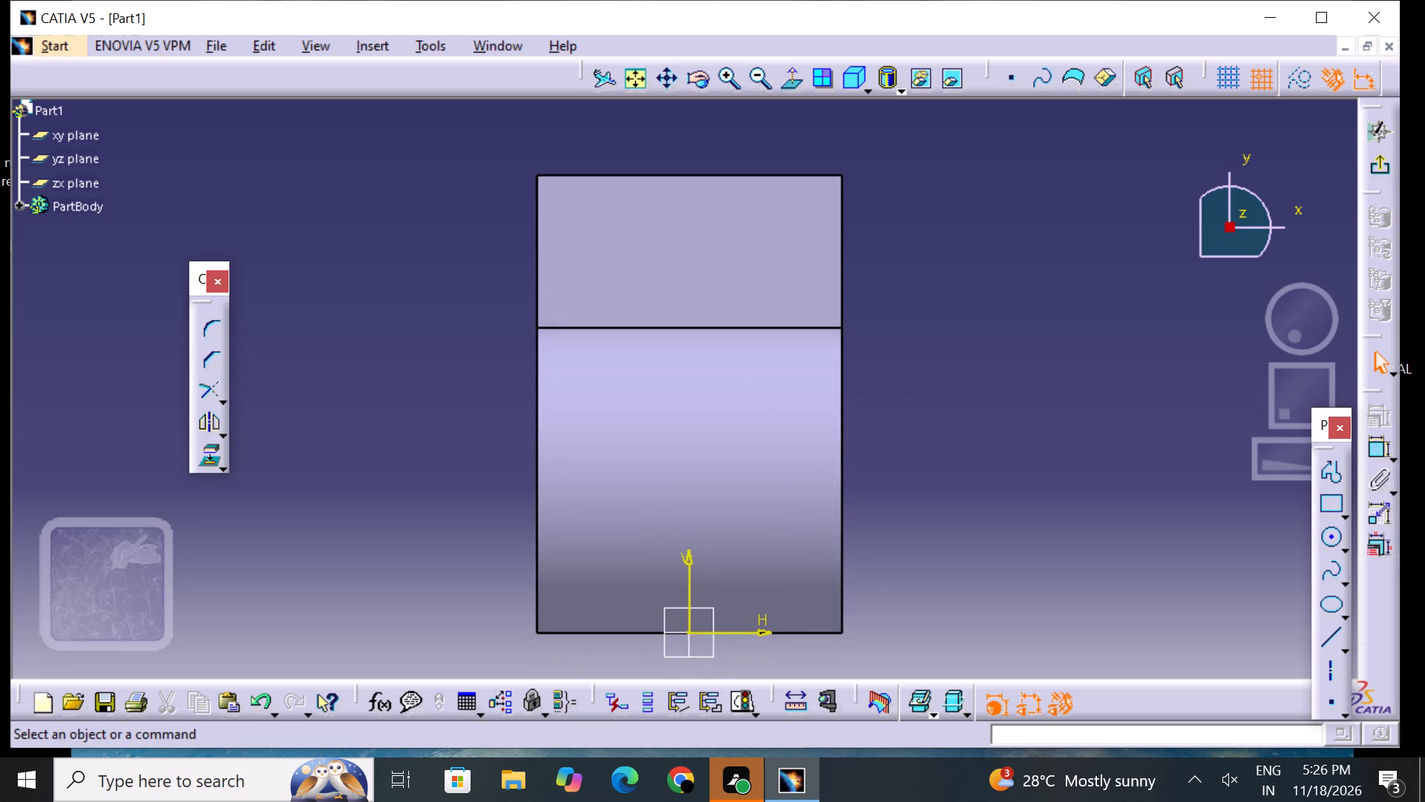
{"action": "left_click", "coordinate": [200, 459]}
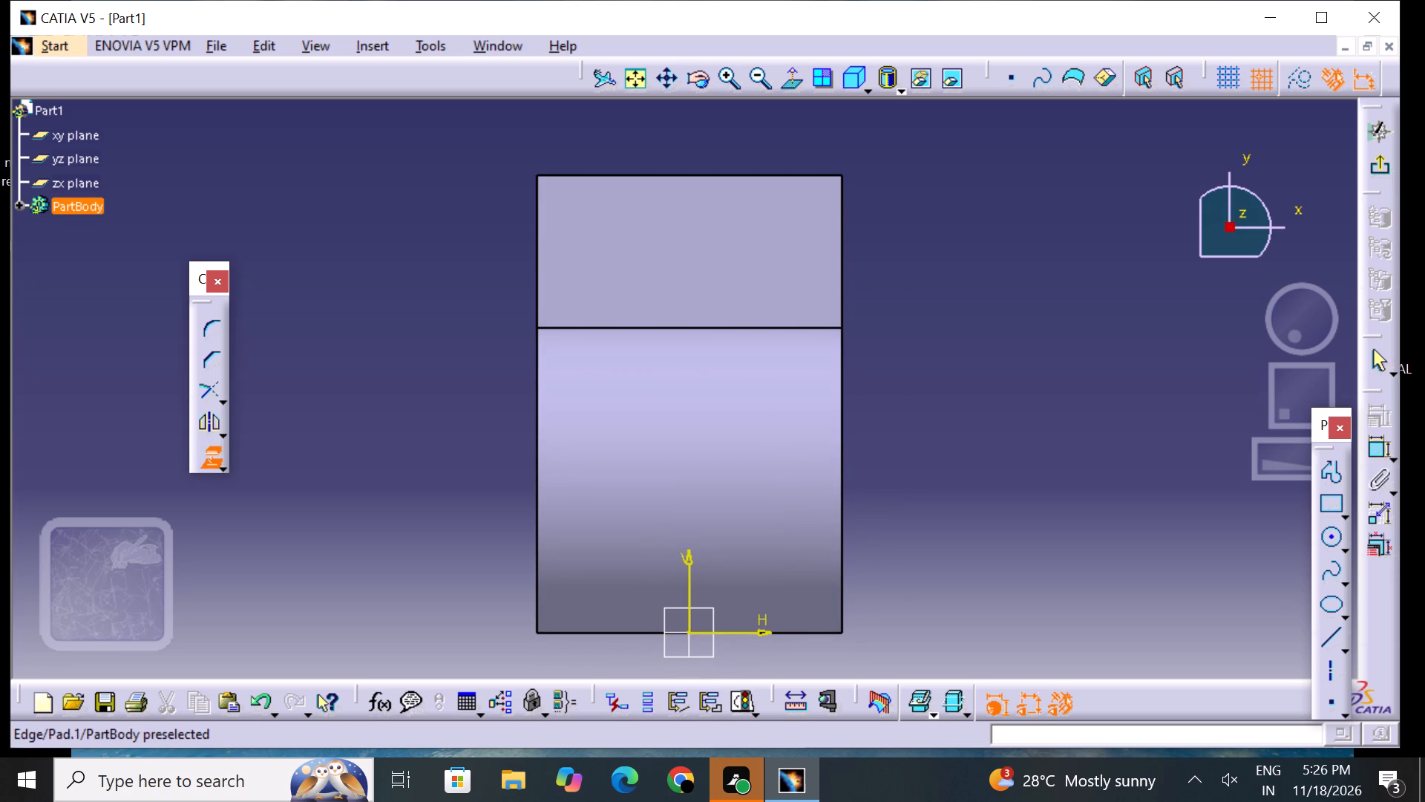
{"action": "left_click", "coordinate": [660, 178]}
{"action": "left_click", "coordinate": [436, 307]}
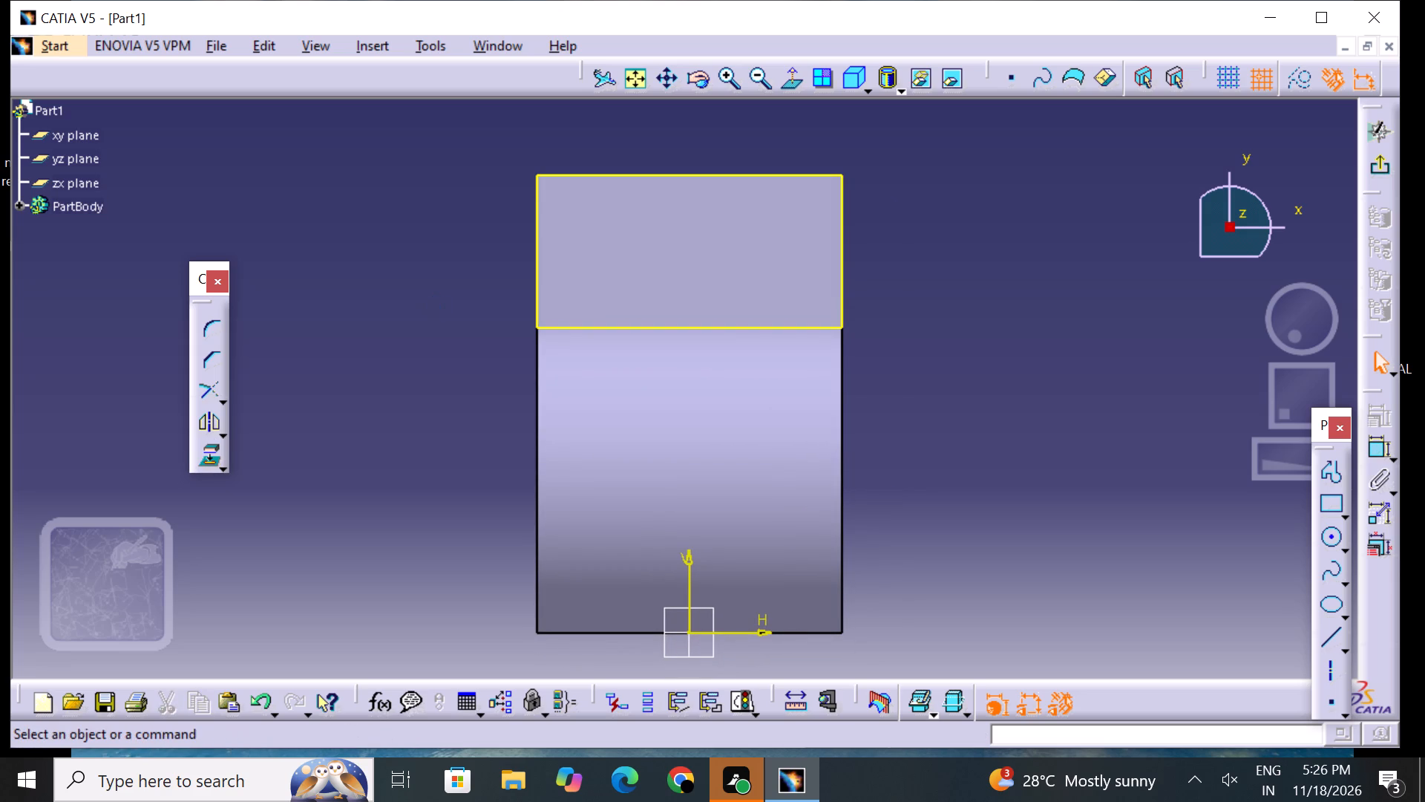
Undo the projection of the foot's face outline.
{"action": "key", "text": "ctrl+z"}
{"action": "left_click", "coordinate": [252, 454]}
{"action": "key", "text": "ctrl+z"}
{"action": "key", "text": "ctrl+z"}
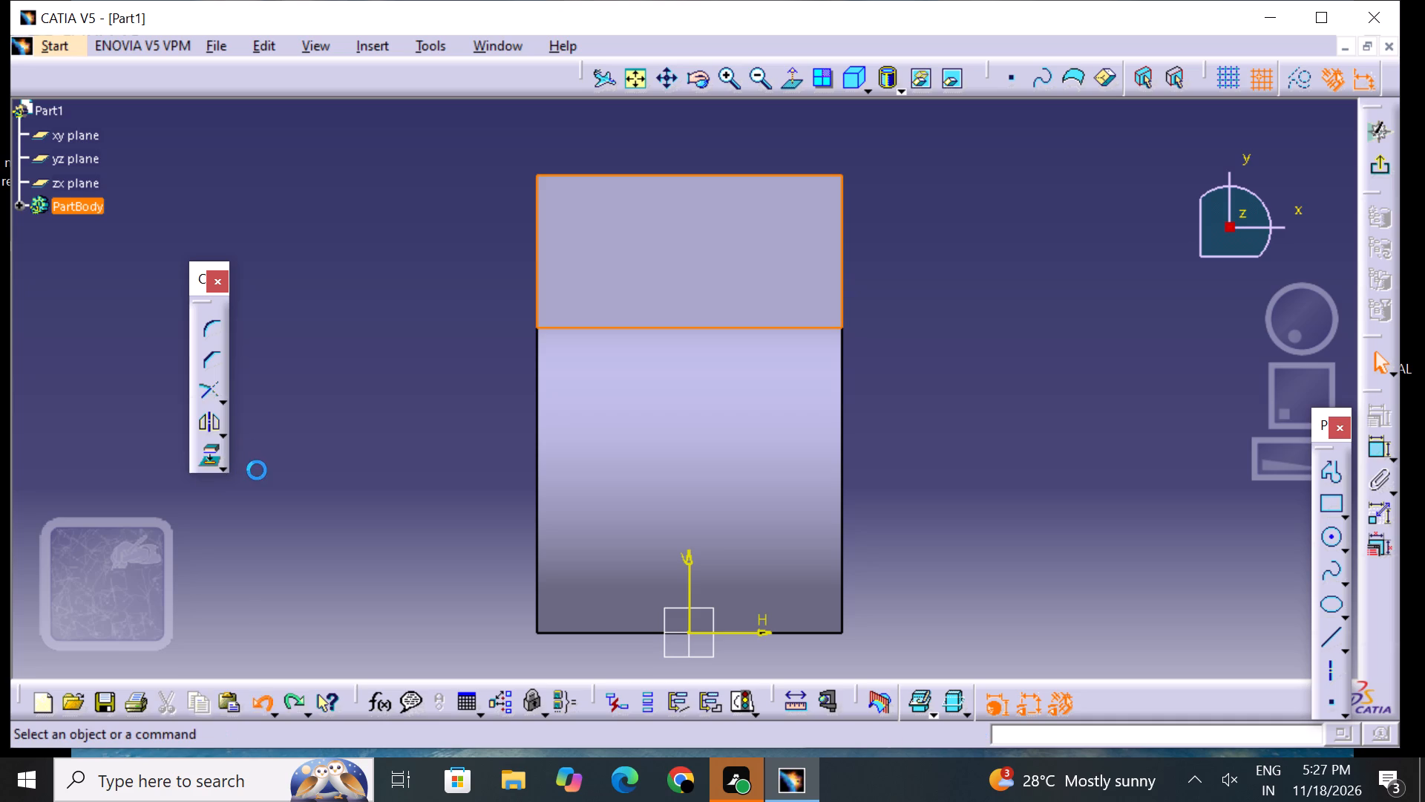
Project only the outer straight edge of the foot's face onto the sketch plane.
{"action": "left_click", "coordinate": [212, 466]}
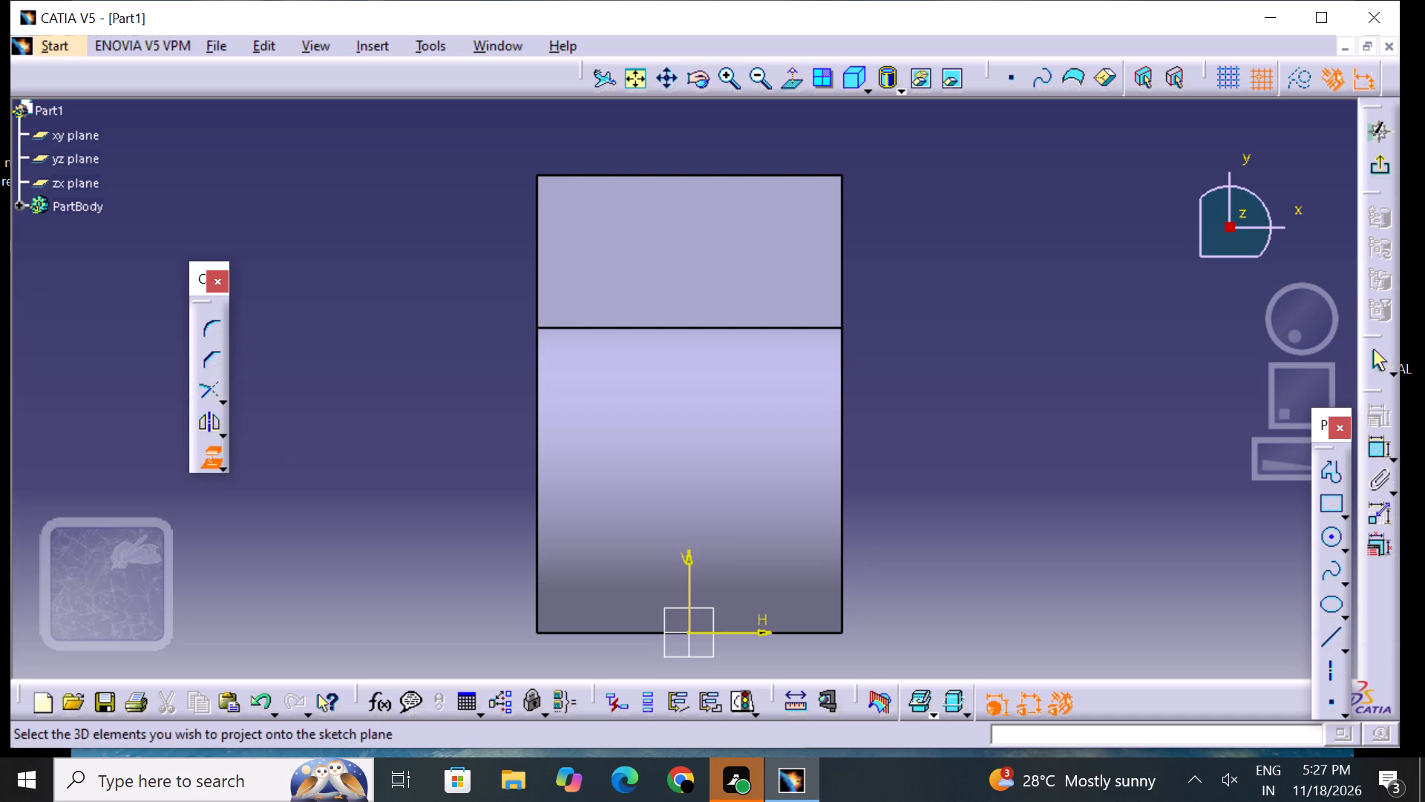
{"action": "left_click", "coordinate": [638, 174]}
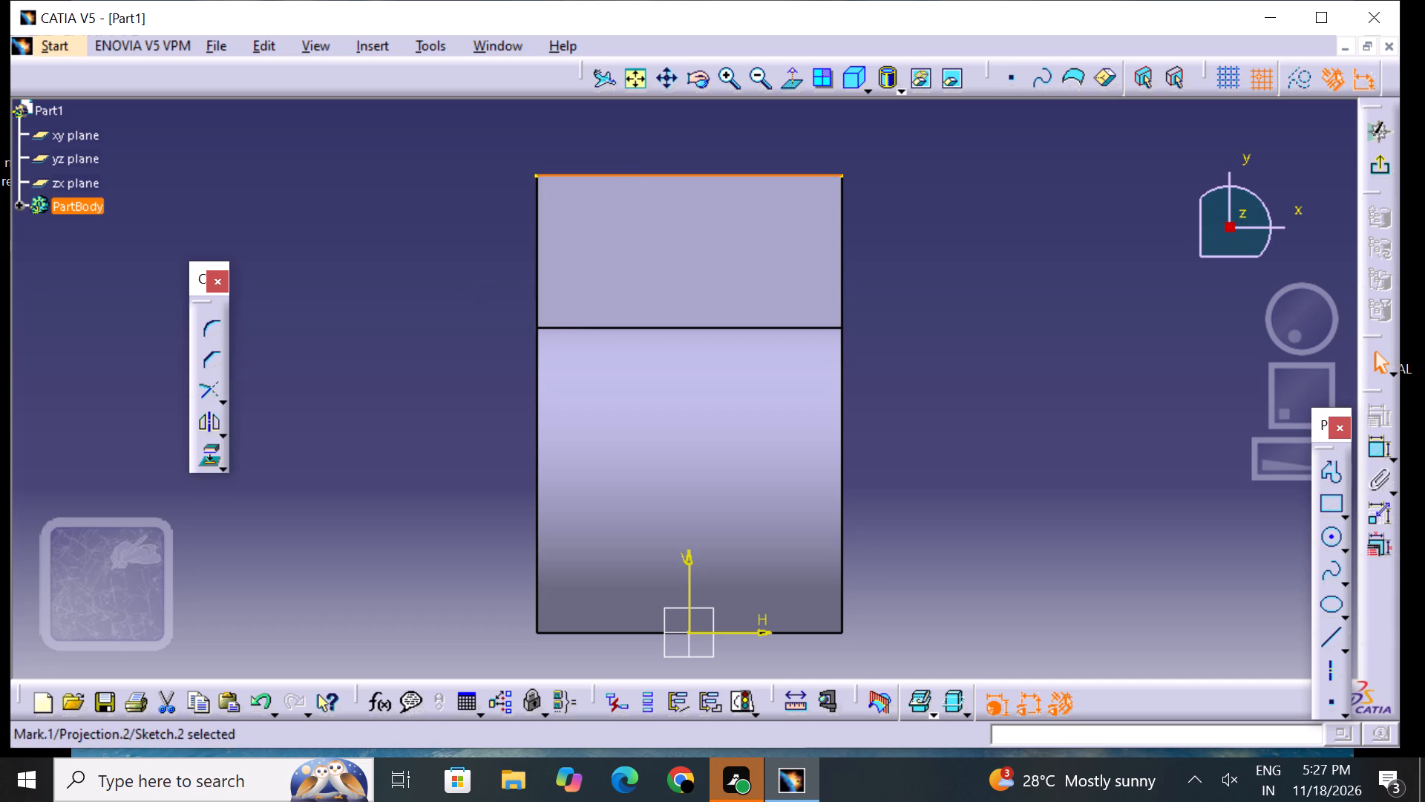
{"action": "left_click", "coordinate": [439, 309]}
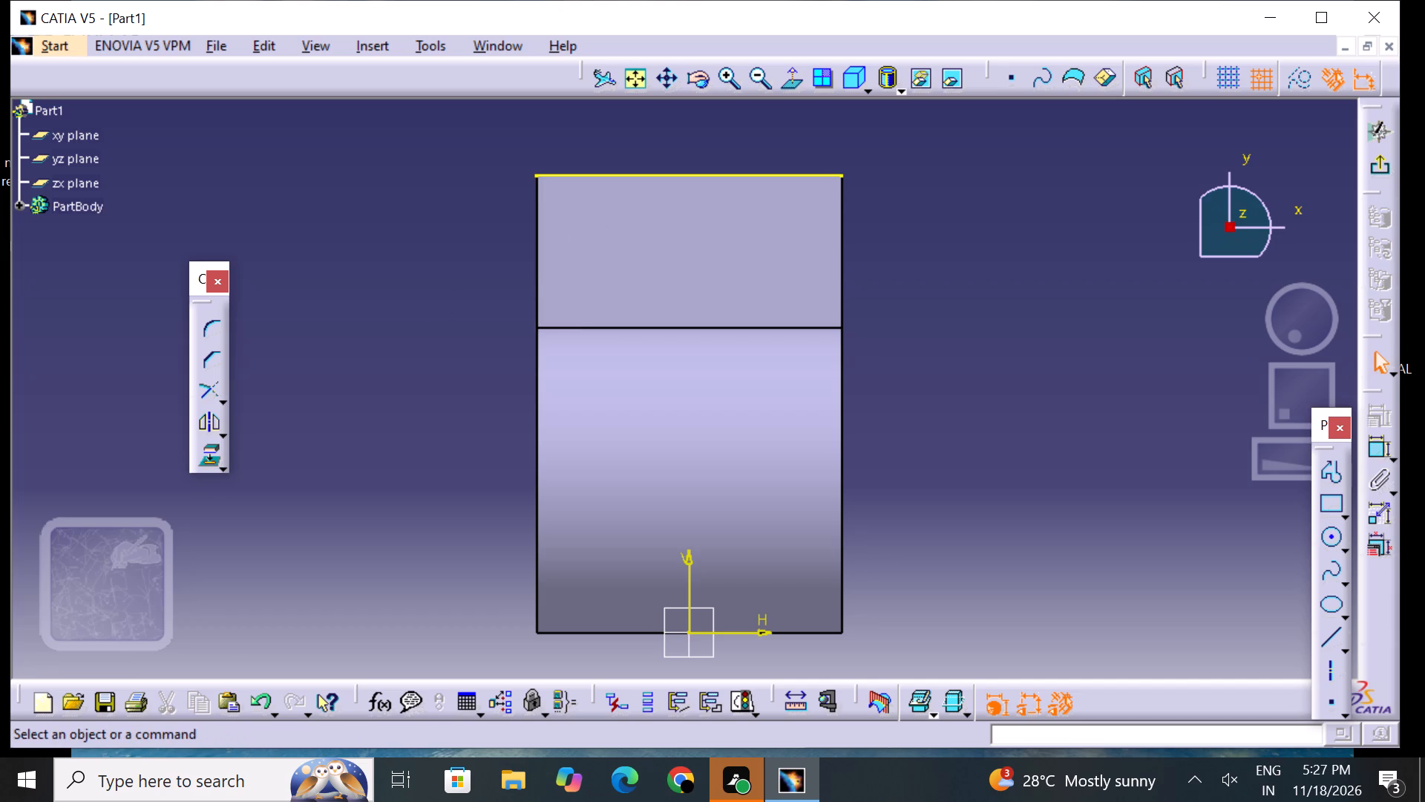
Sketch a circle about 20 mm in diameter beyond the foot's outer edge, centred on the vertical axis at H 0 mm, V 100 mm.
{"action": "middle_click_drag", "start_coordinate": [624, 224], "coordinate": [624, 226]}
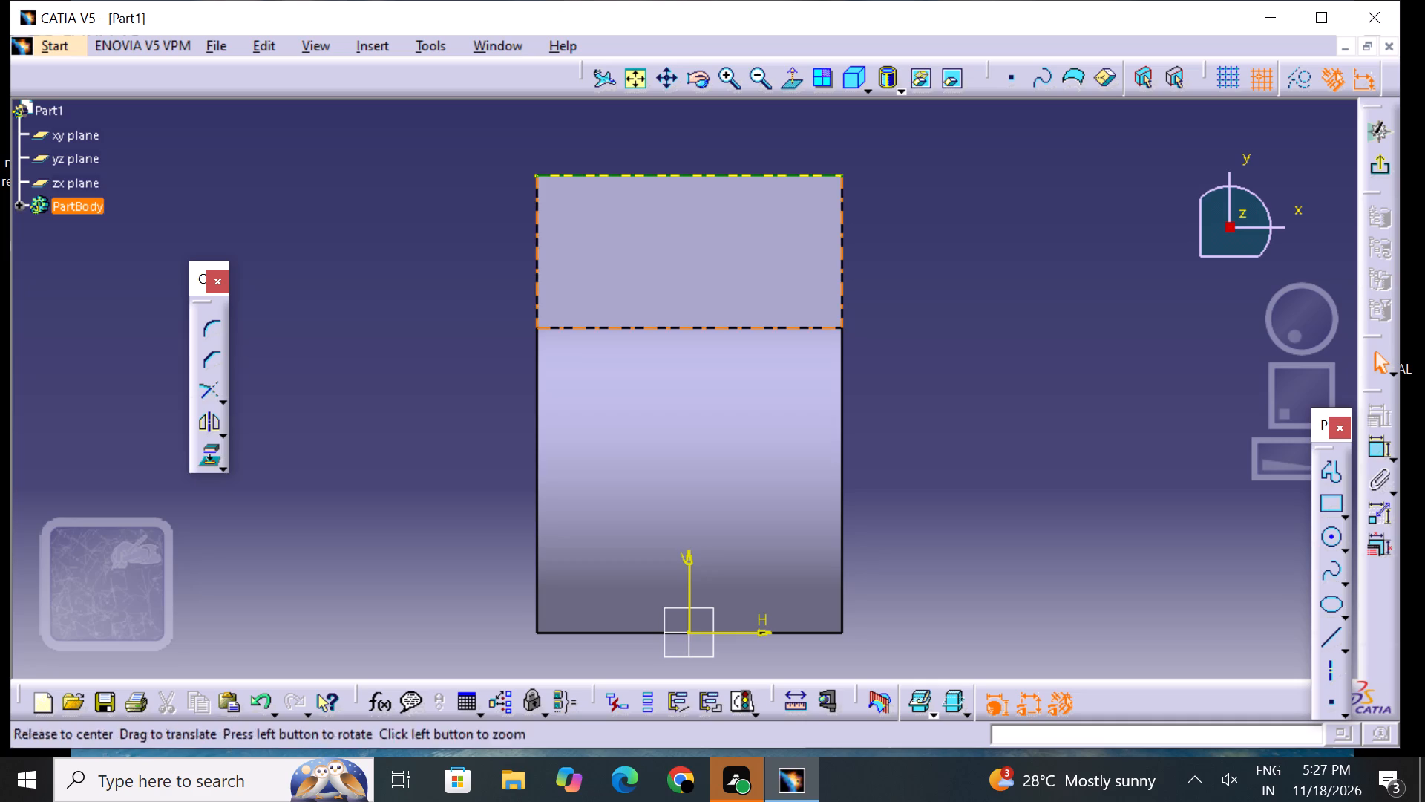
{"action": "middle_click_drag", "start_coordinate": [624, 226], "coordinate": [617, 518]}
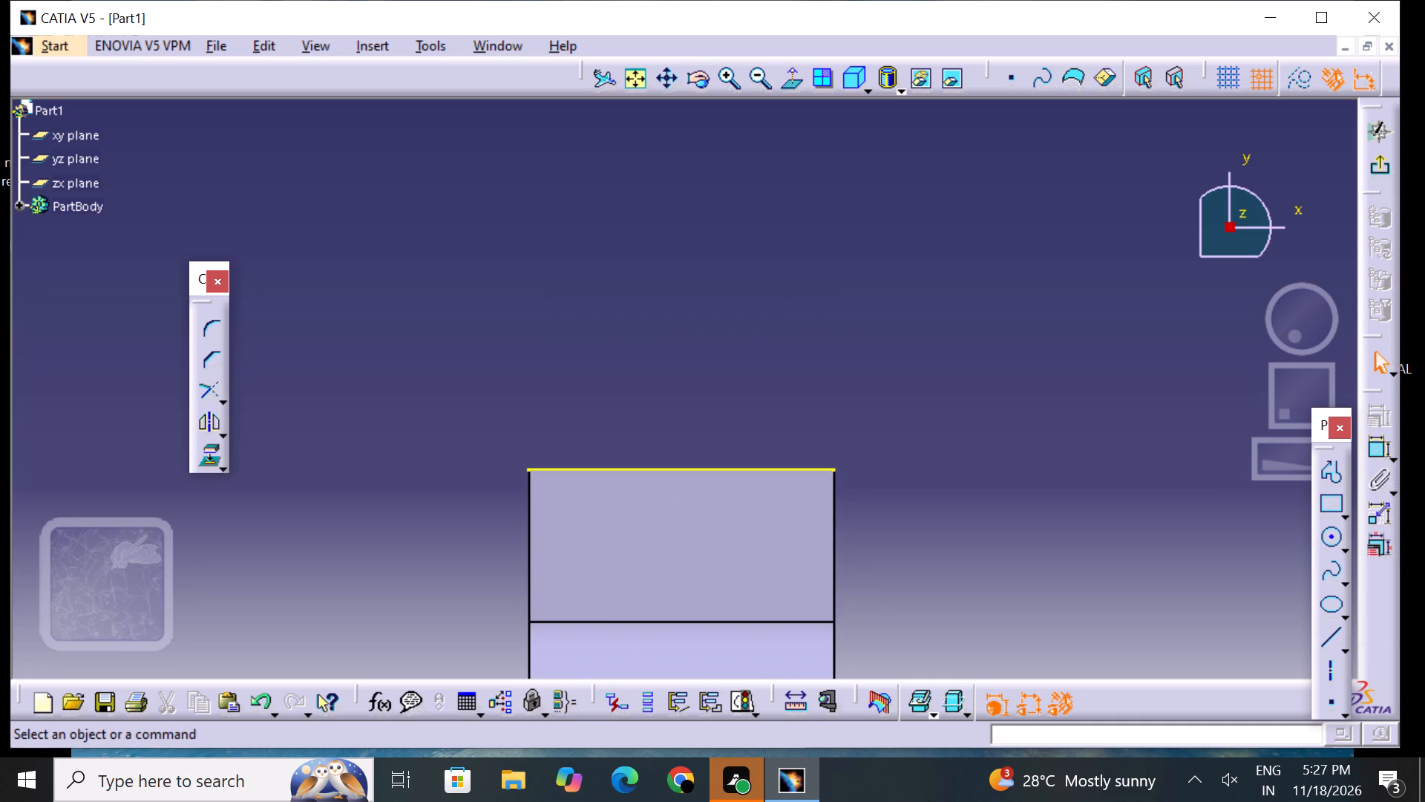
{"action": "left_click", "coordinate": [1329, 535]}
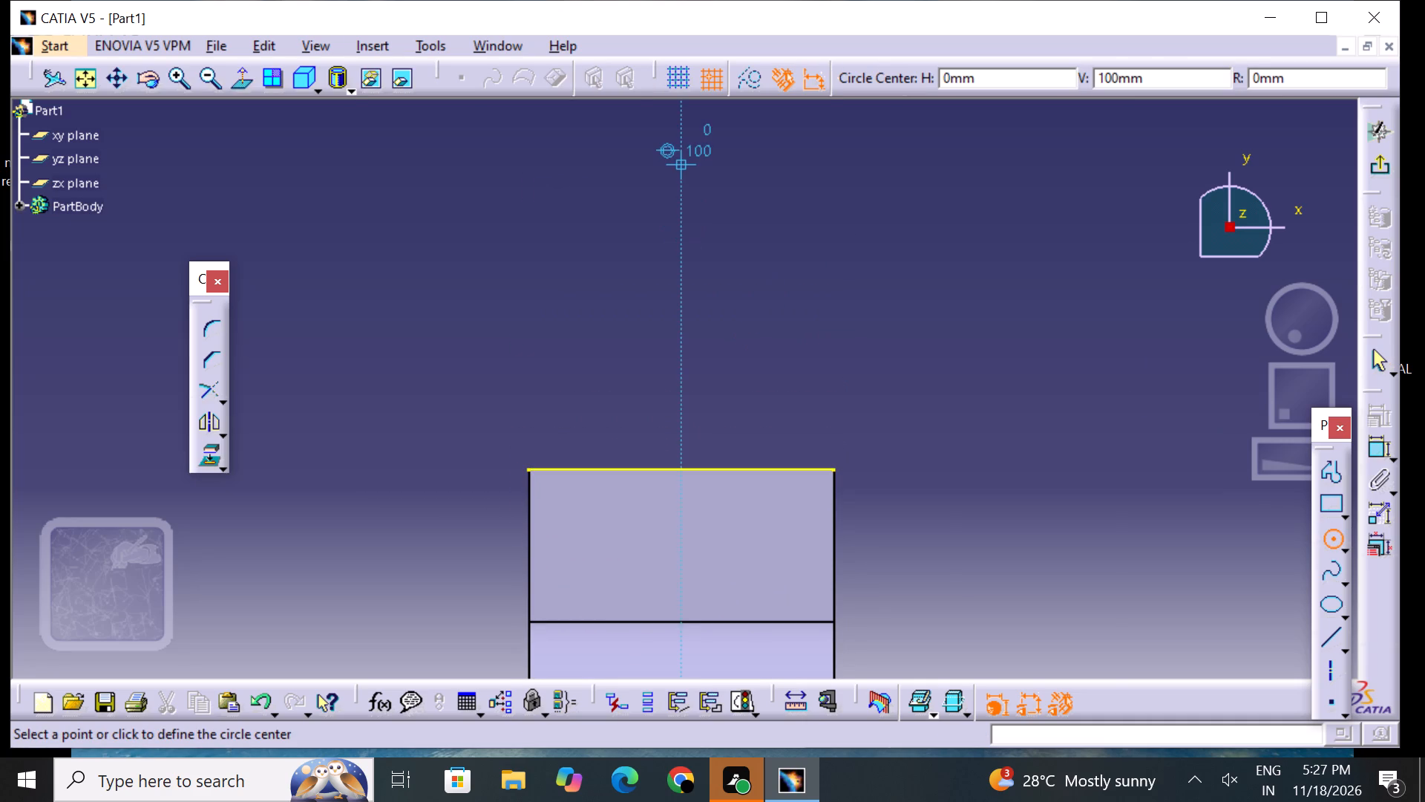
{"action": "left_click", "coordinate": [684, 188]}
{"action": "left_click", "coordinate": [689, 251]}
{"action": "left_click", "coordinate": [818, 308]}
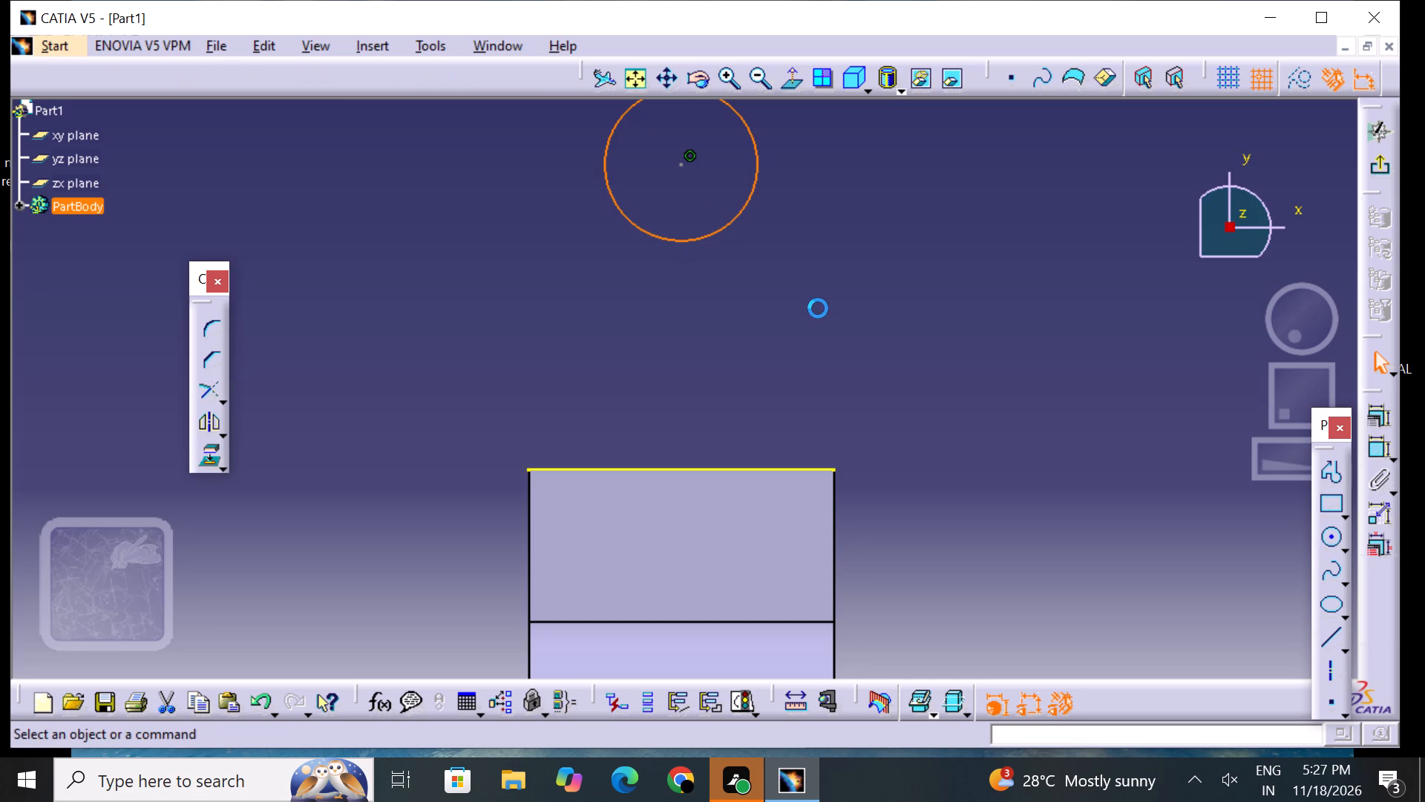
Add a diameter dimension to the sketched circle and set it to 40 mm.
{"action": "left_click", "coordinate": [757, 80]}
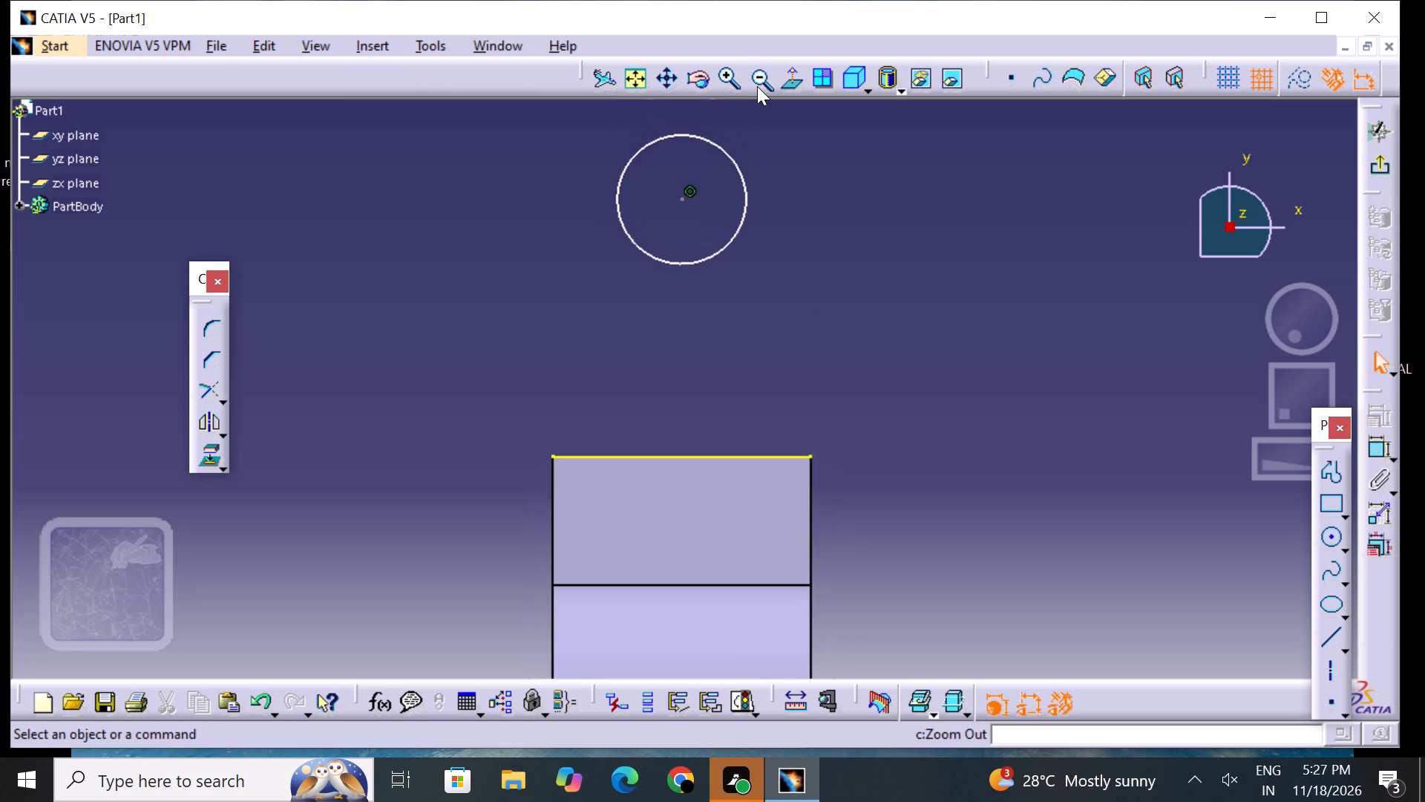
{"action": "left_click", "coordinate": [1375, 440]}
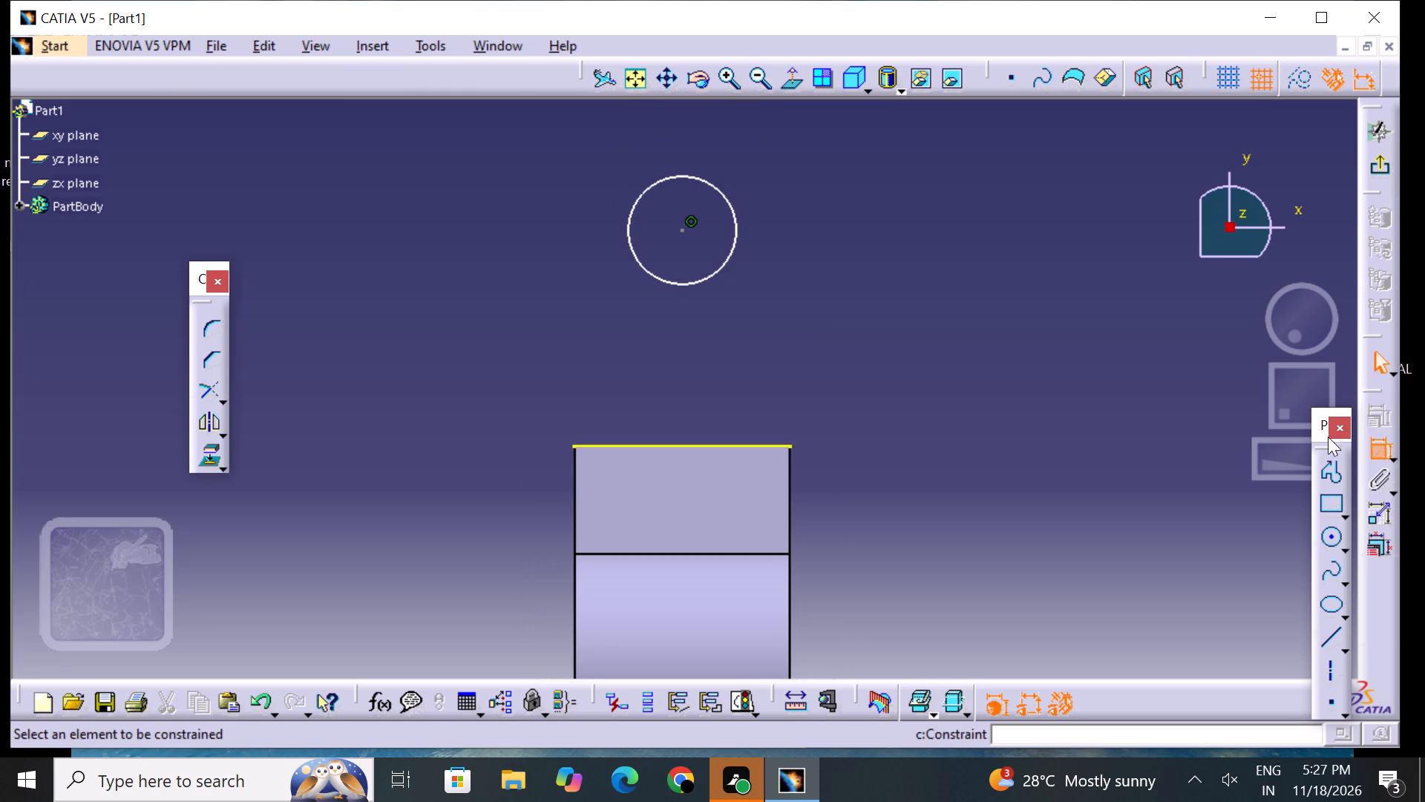
{"action": "left_click", "coordinate": [729, 246]}
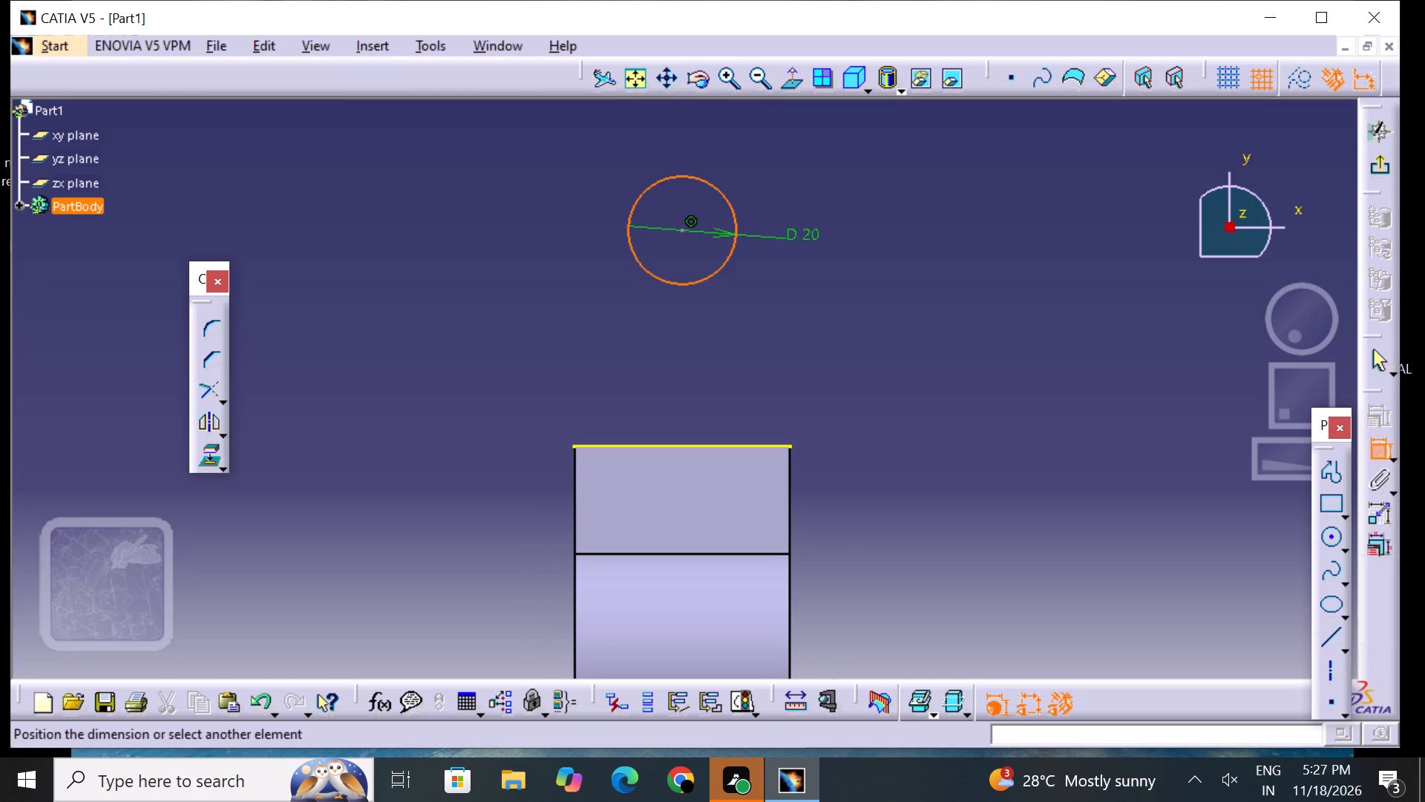
{"action": "left_click", "coordinate": [805, 238]}
{"action": "double_click", "coordinate": [806, 237]}
{"action": "key", "text": "BackSpace"}
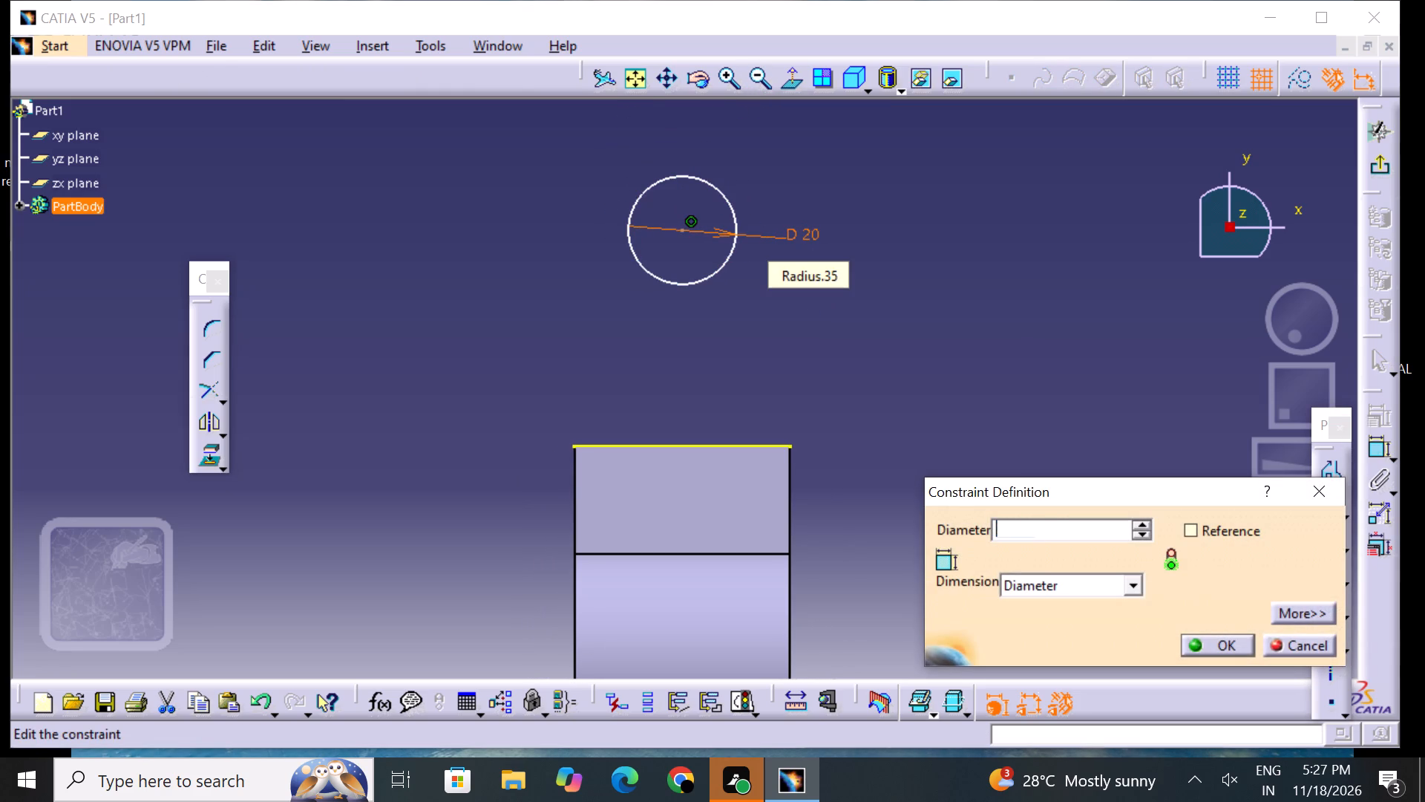
{"action": "type", "text": "40"}
{"action": "key", "text": "Return"}
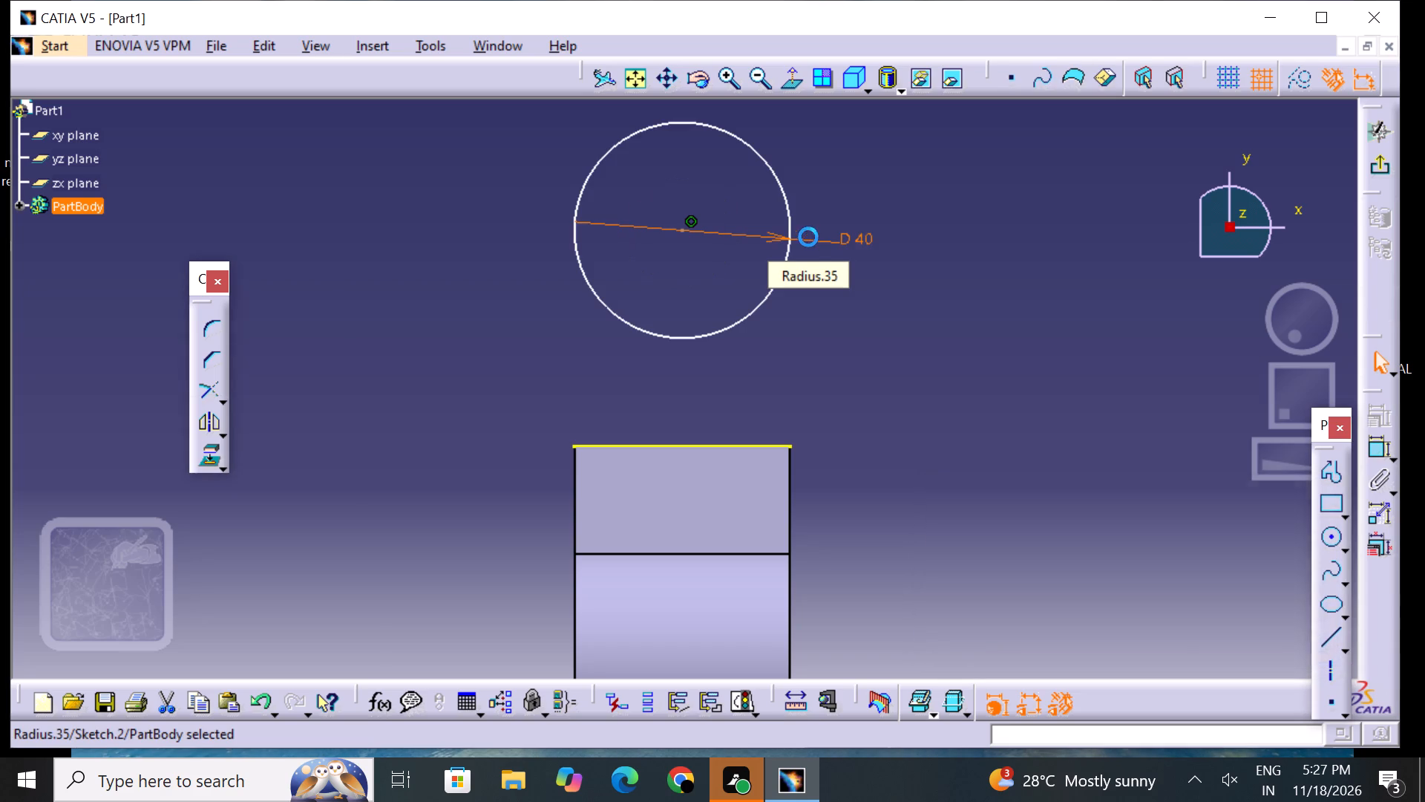
{"action": "left_click", "coordinate": [887, 371]}
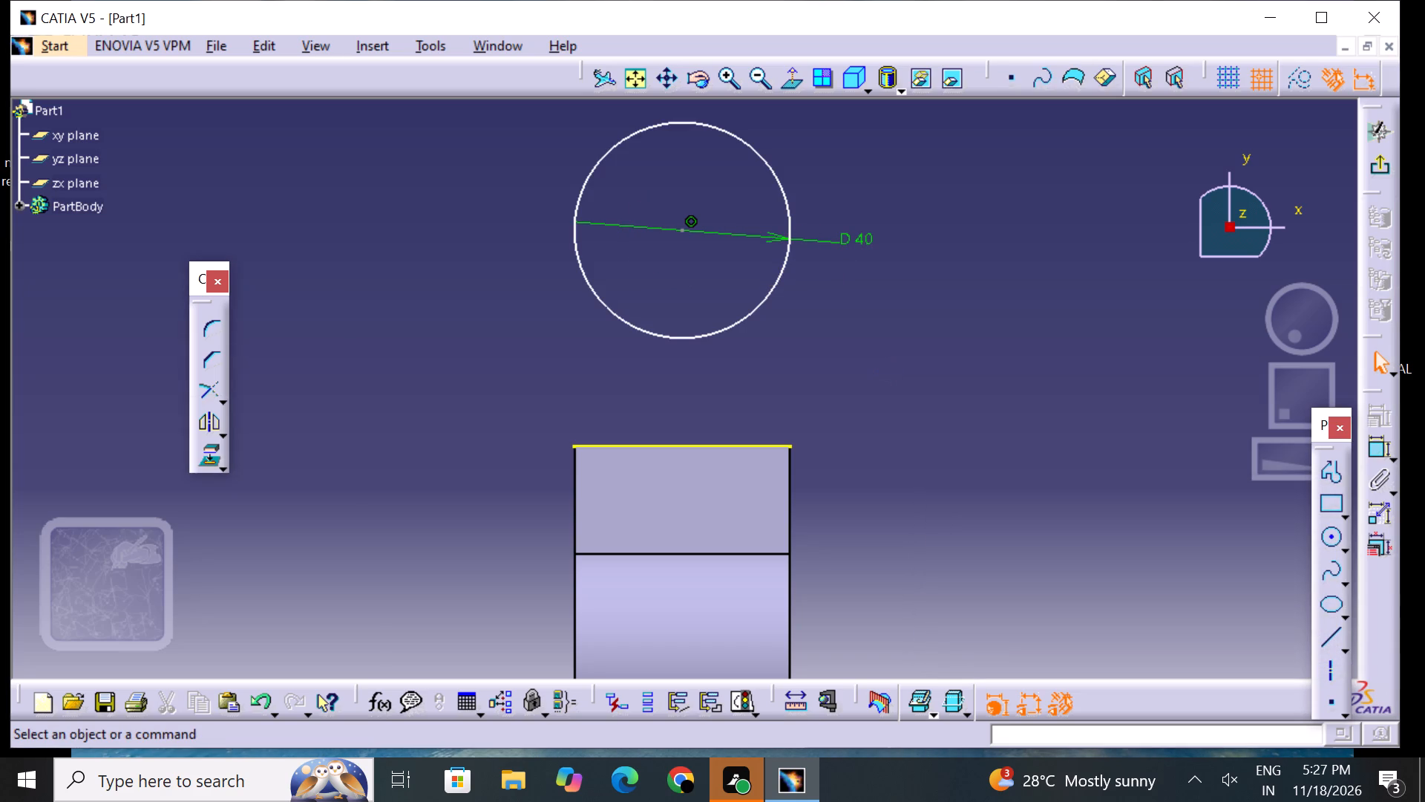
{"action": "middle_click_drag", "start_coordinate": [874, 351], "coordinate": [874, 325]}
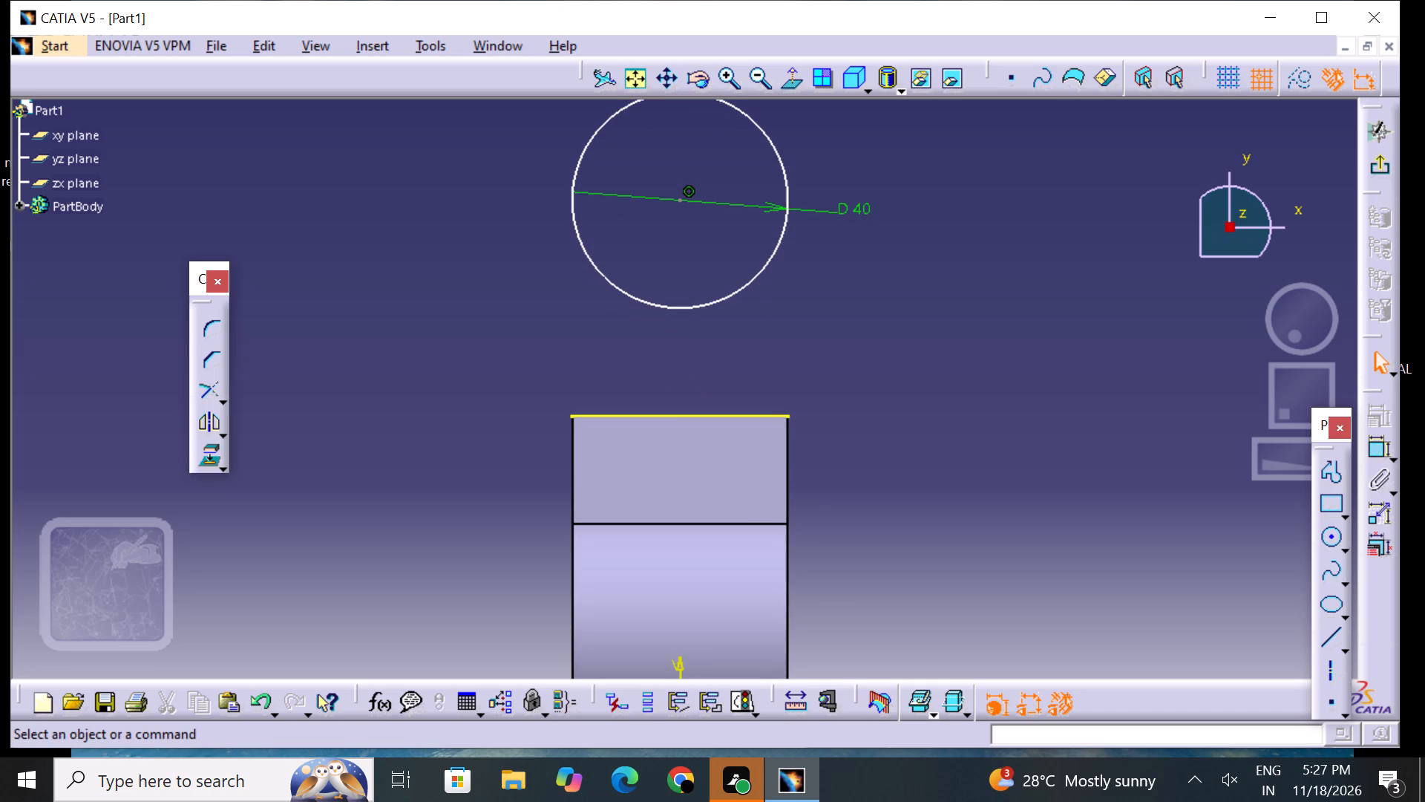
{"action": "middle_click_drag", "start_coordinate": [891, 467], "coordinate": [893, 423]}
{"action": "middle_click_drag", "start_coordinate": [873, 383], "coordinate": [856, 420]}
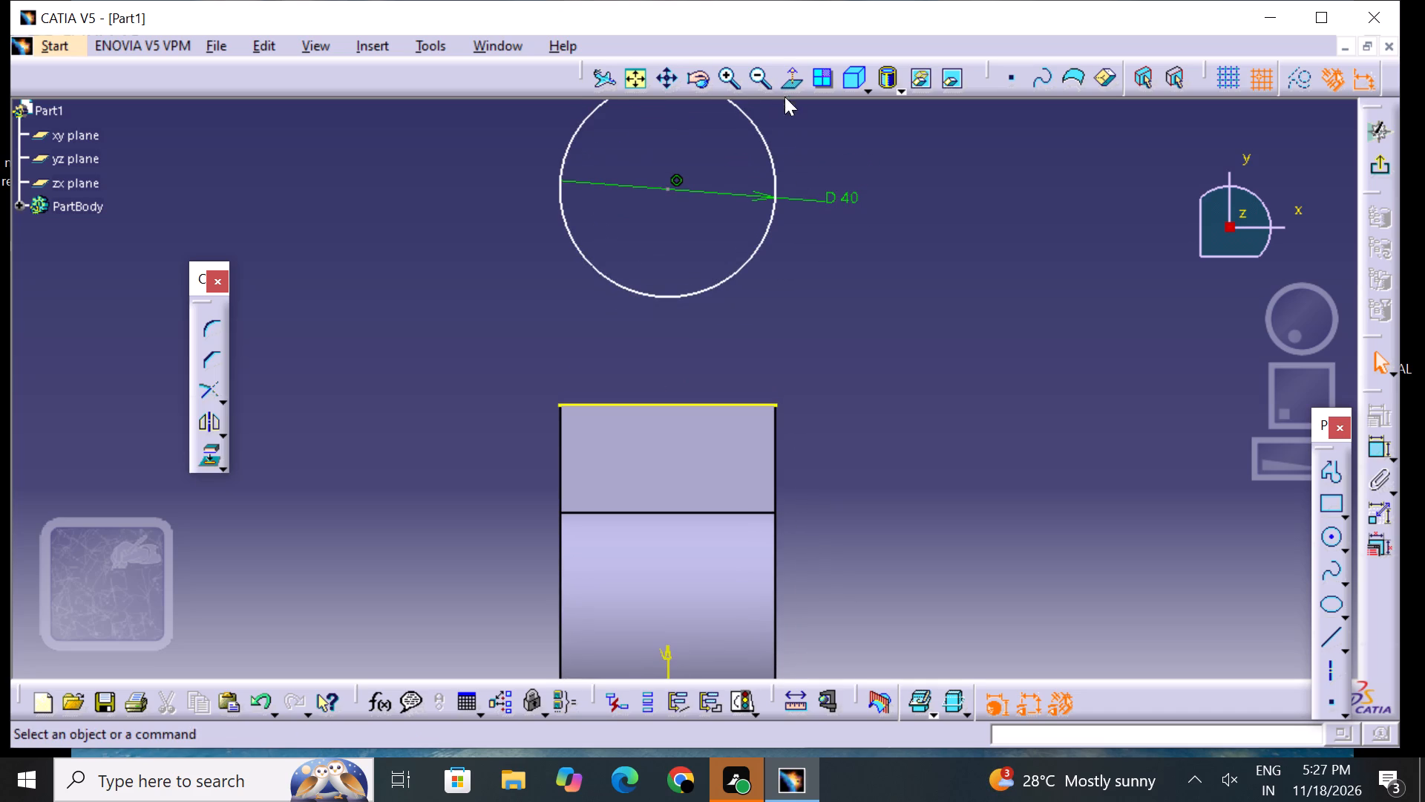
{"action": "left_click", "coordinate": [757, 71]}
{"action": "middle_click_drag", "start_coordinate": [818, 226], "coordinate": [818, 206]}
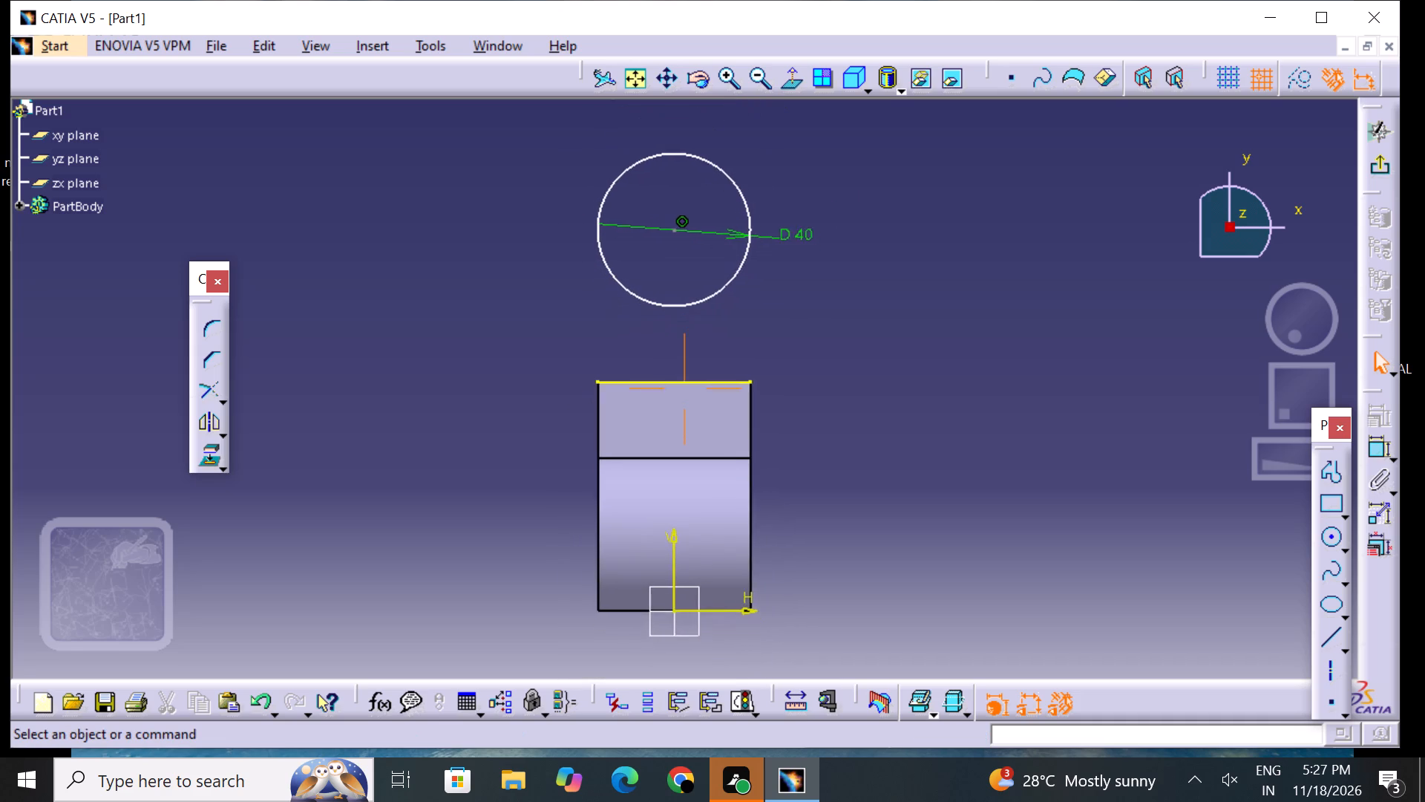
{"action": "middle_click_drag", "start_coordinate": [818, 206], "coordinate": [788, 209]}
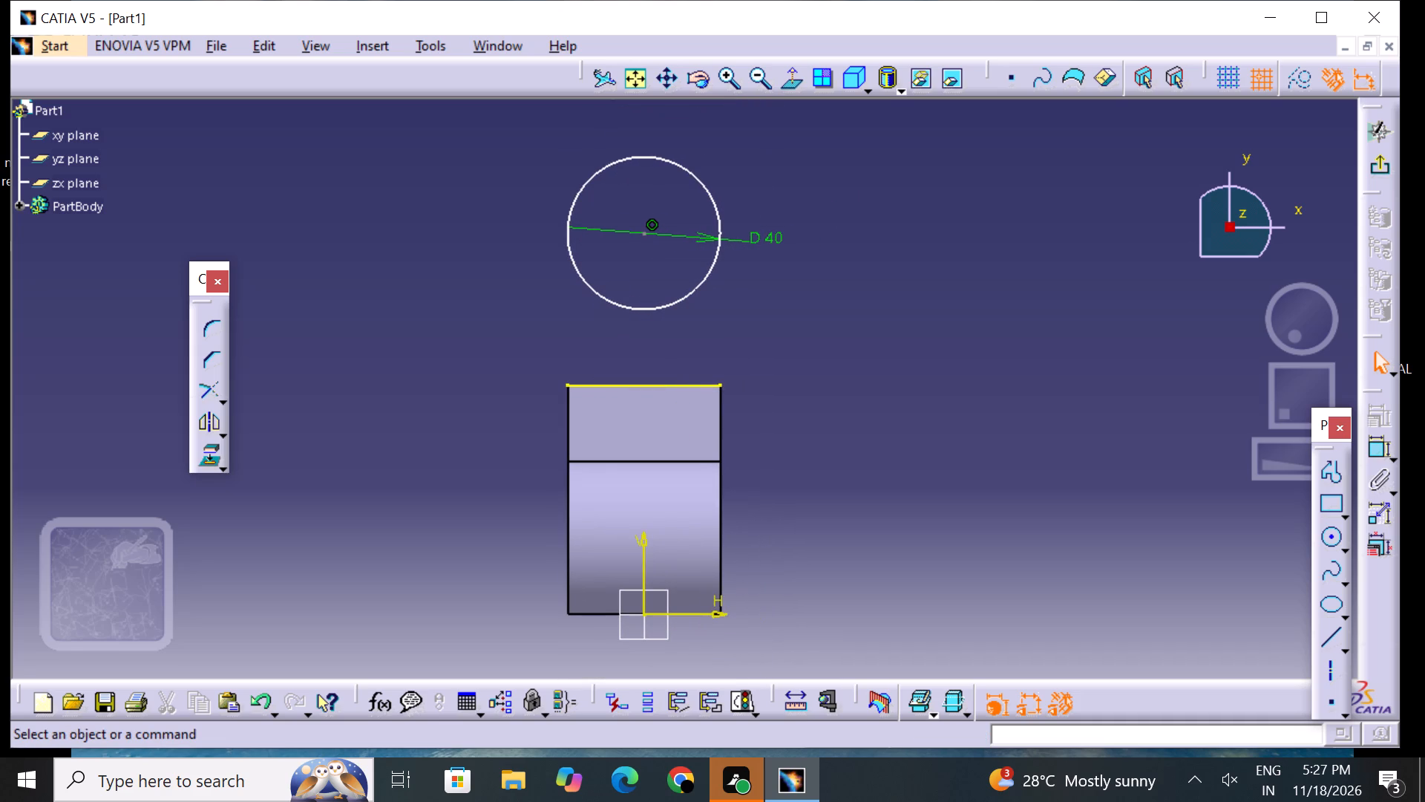
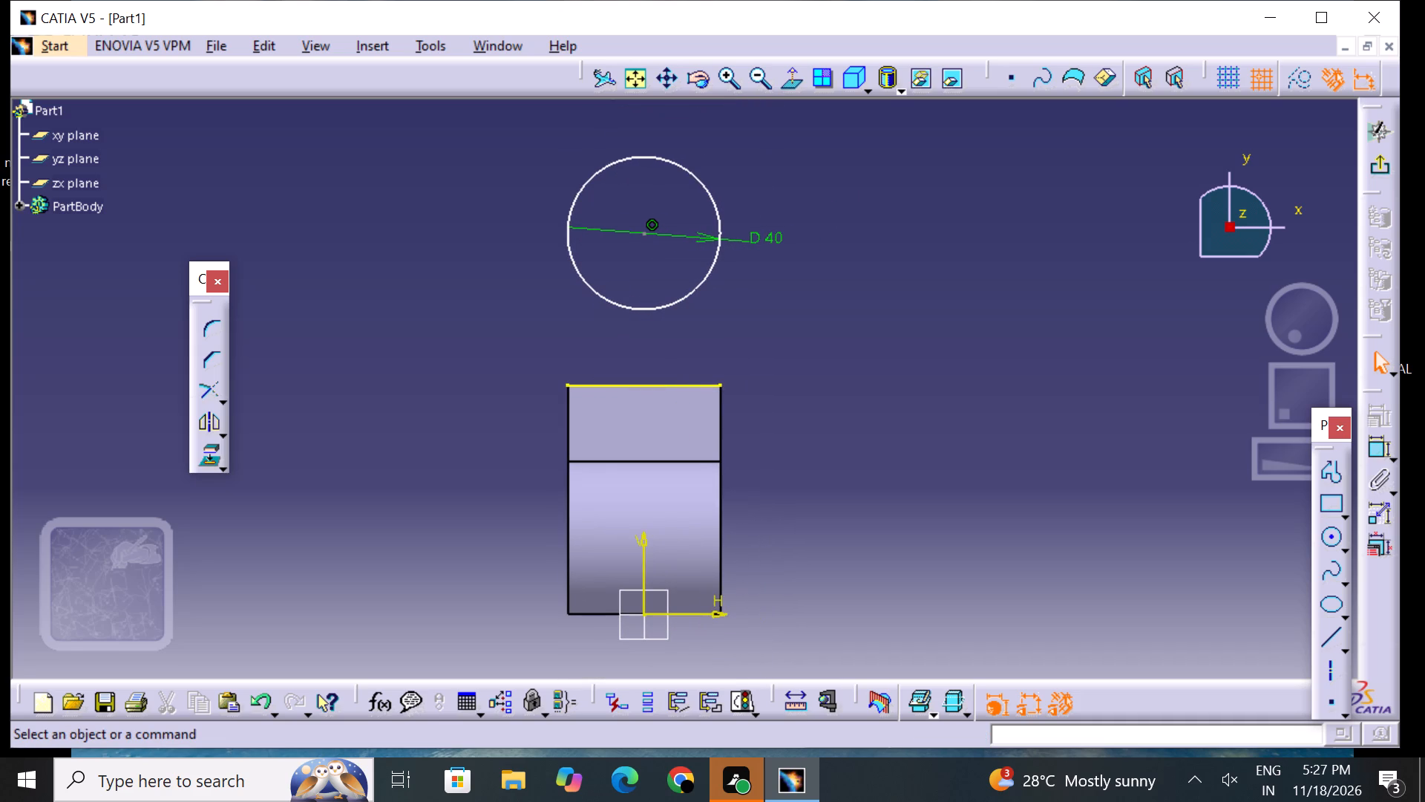
Reposition the 40 mm diameter dimension's label slightly farther outside the sketched circle.
{"action": "left_click_drag", "start_coordinate": [768, 236], "coordinate": [777, 254]}
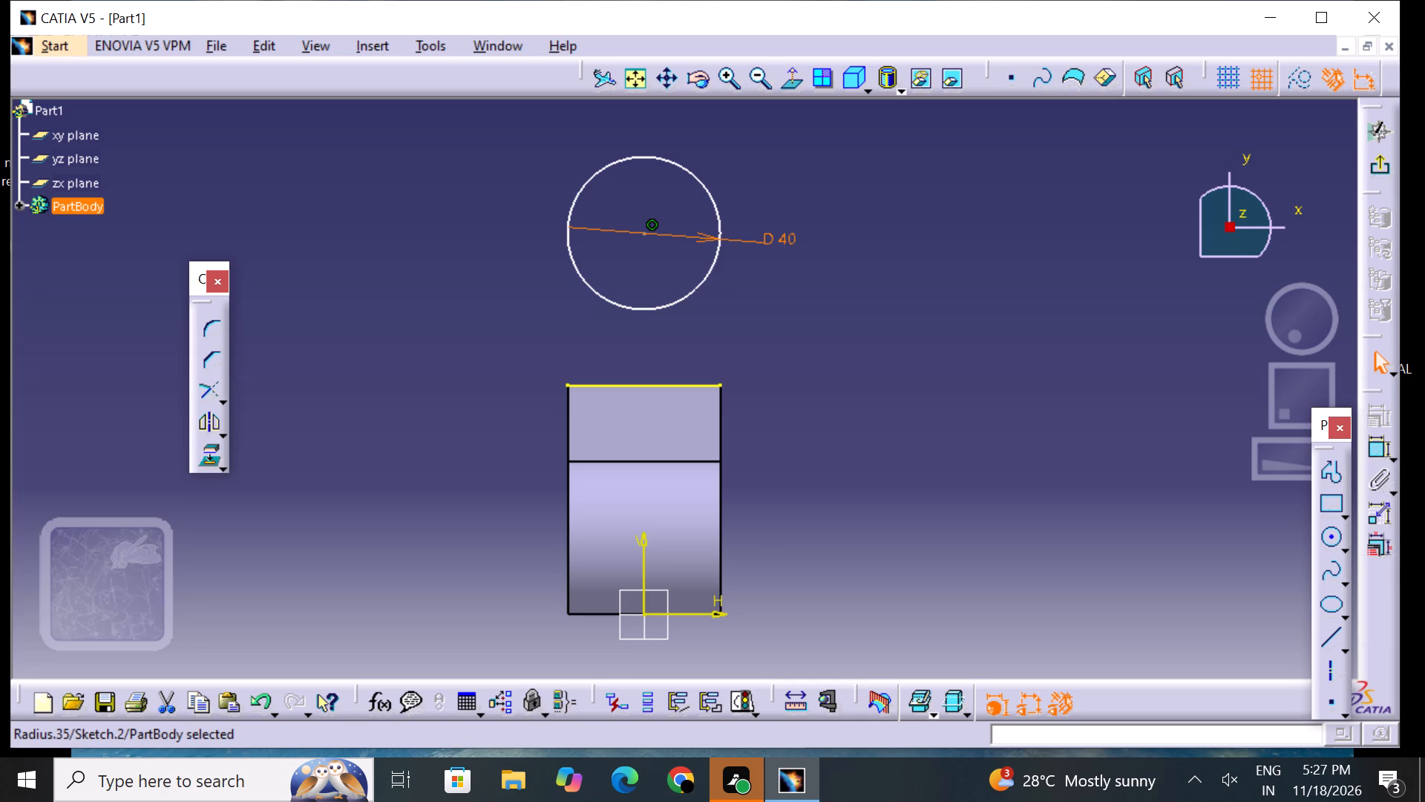
{"action": "left_click", "coordinate": [786, 304]}
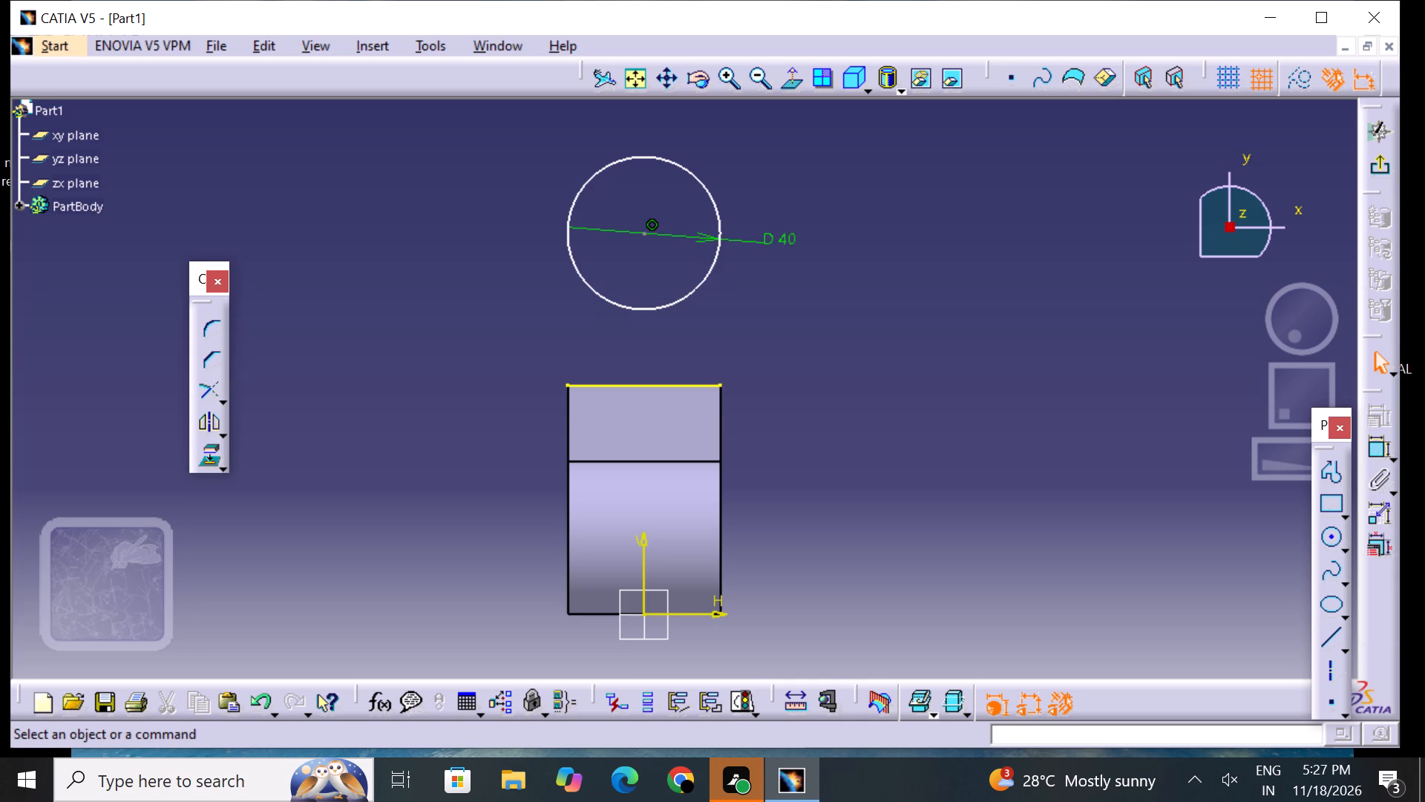
{"action": "middle_click", "coordinate": [874, 428]}
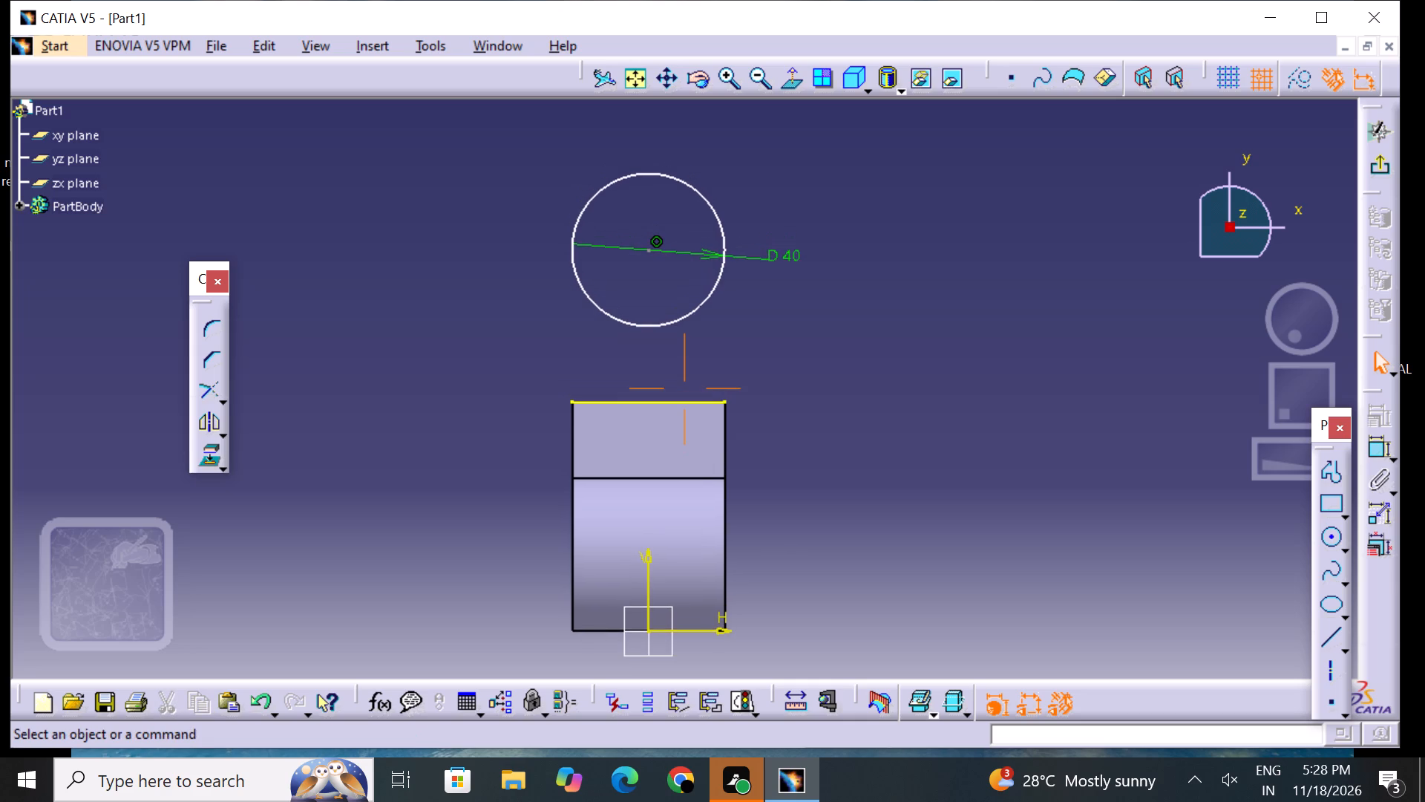
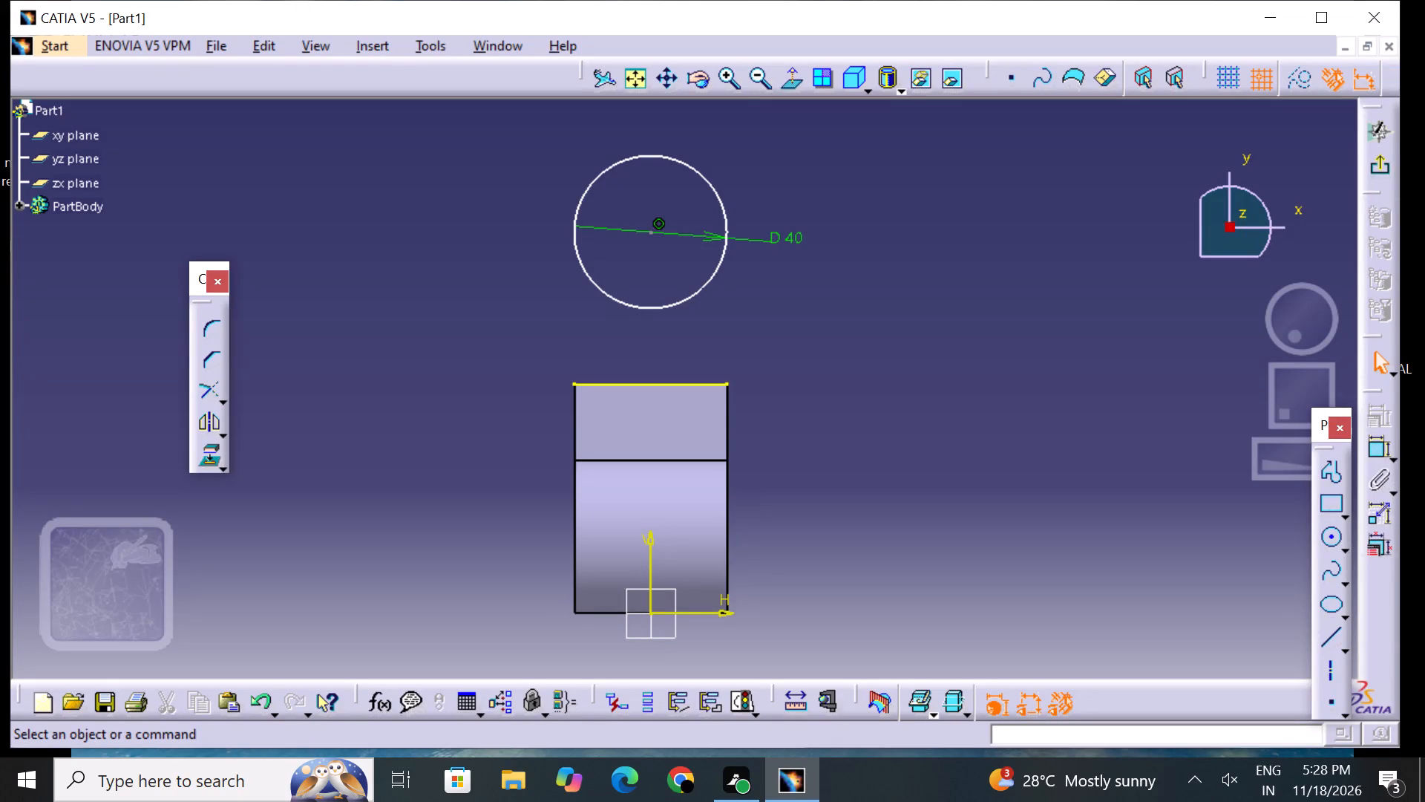
Begin a dimensional constraint from the centre point of the 40 mm circle.
{"action": "left_click", "coordinate": [1377, 458]}
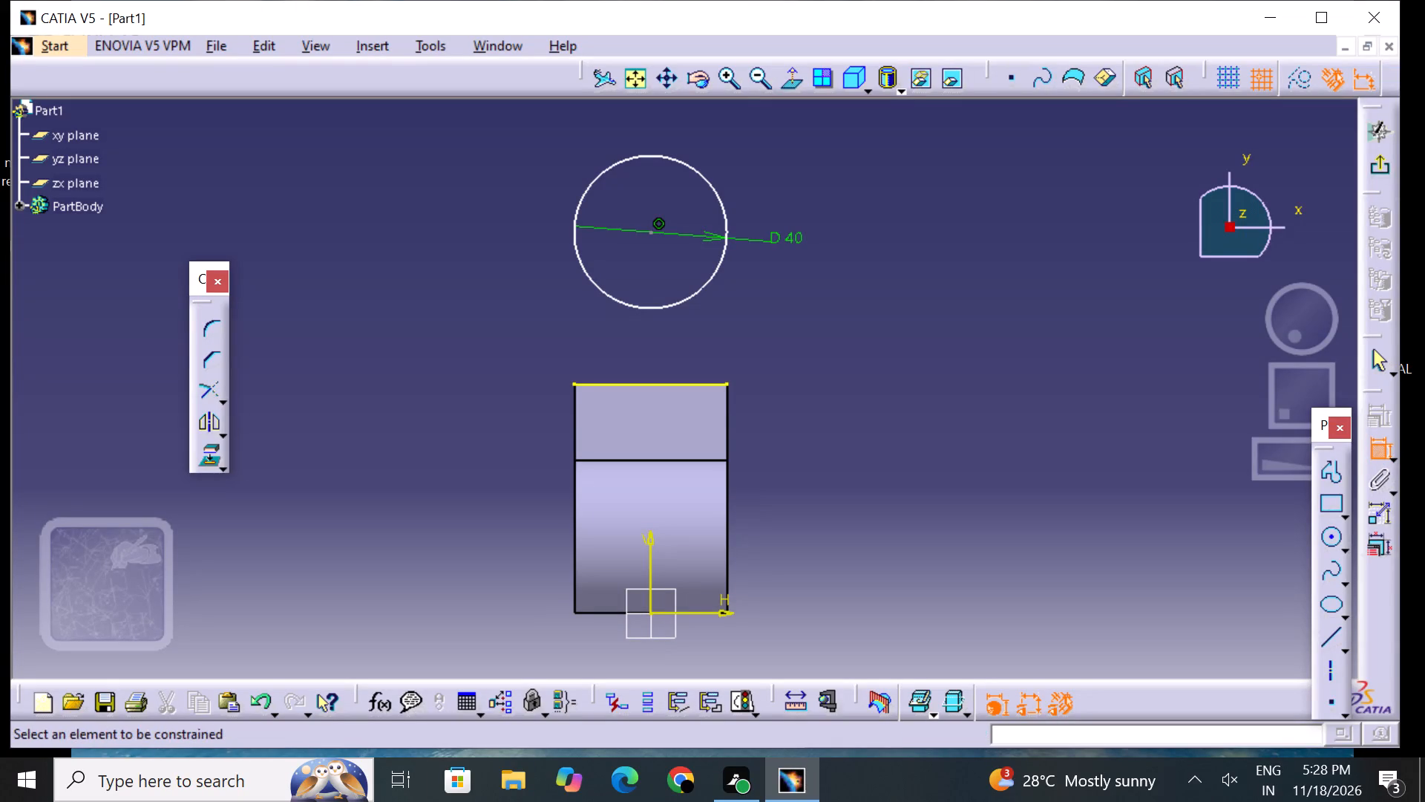
{"action": "left_click", "coordinate": [652, 232]}
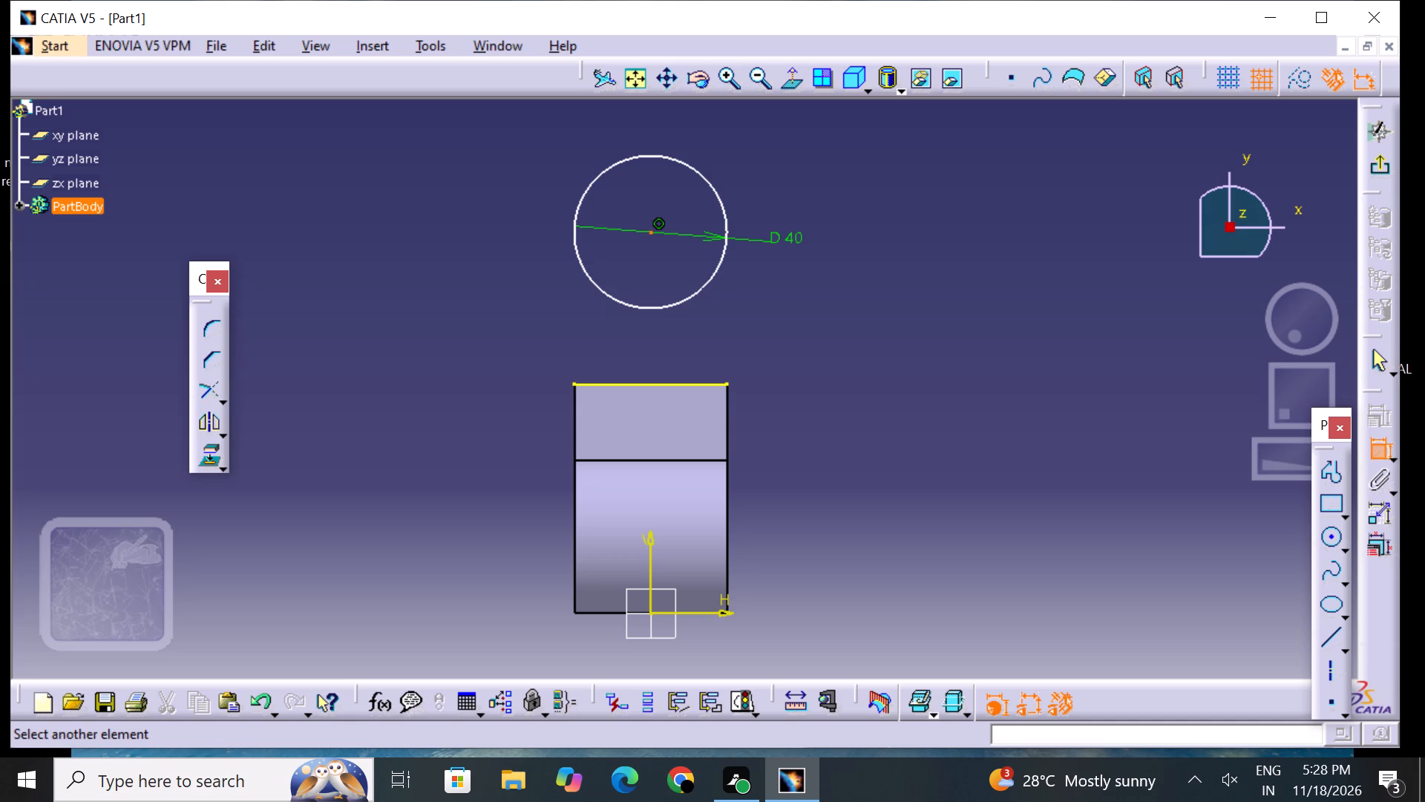
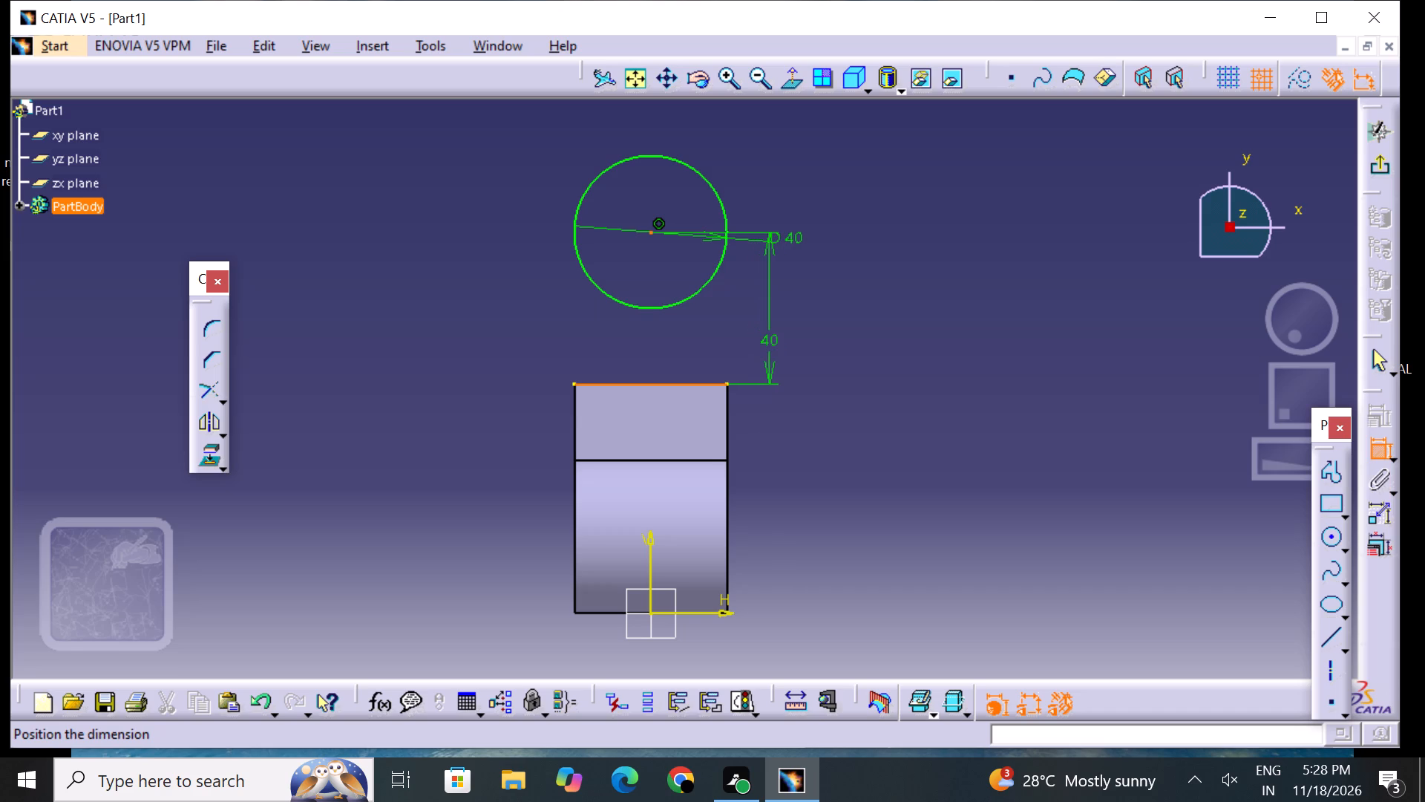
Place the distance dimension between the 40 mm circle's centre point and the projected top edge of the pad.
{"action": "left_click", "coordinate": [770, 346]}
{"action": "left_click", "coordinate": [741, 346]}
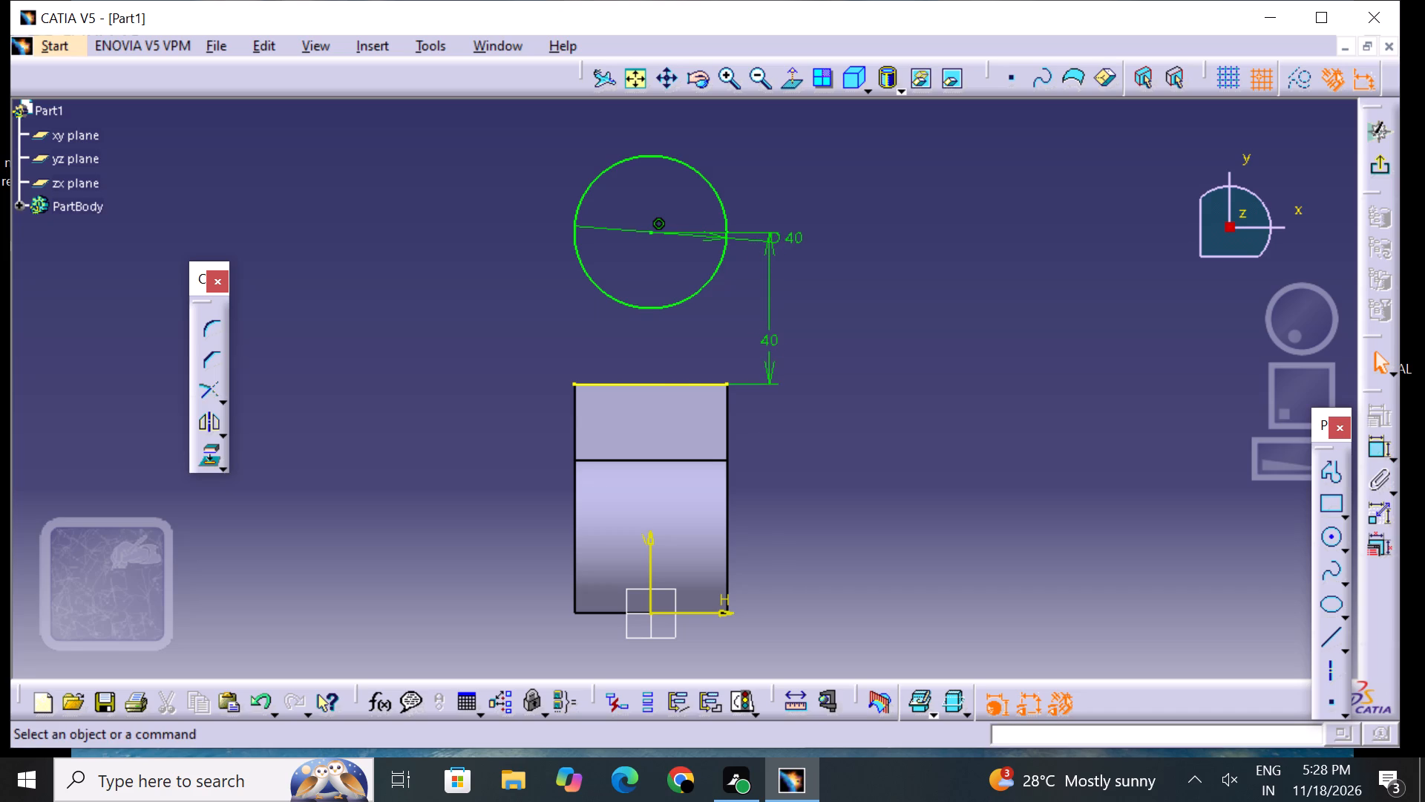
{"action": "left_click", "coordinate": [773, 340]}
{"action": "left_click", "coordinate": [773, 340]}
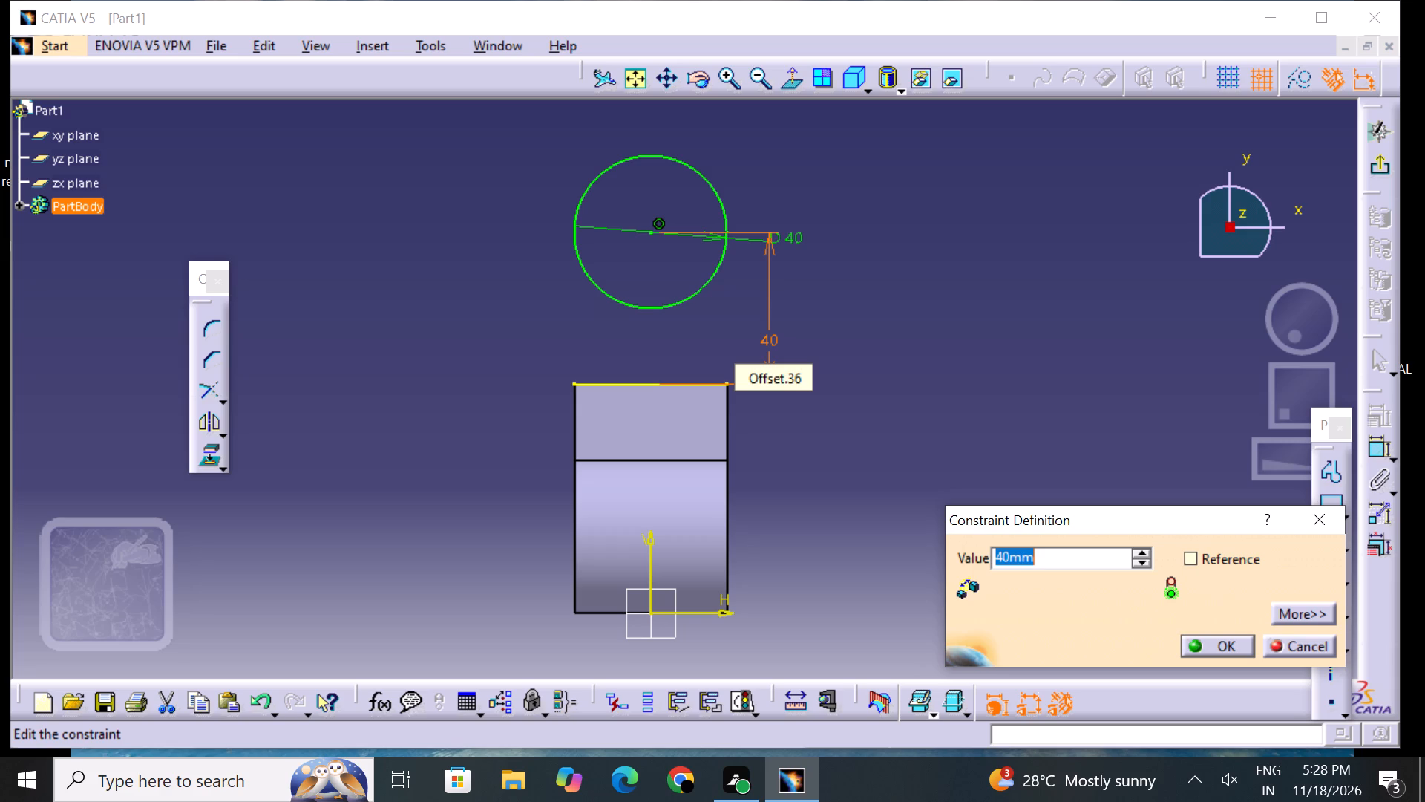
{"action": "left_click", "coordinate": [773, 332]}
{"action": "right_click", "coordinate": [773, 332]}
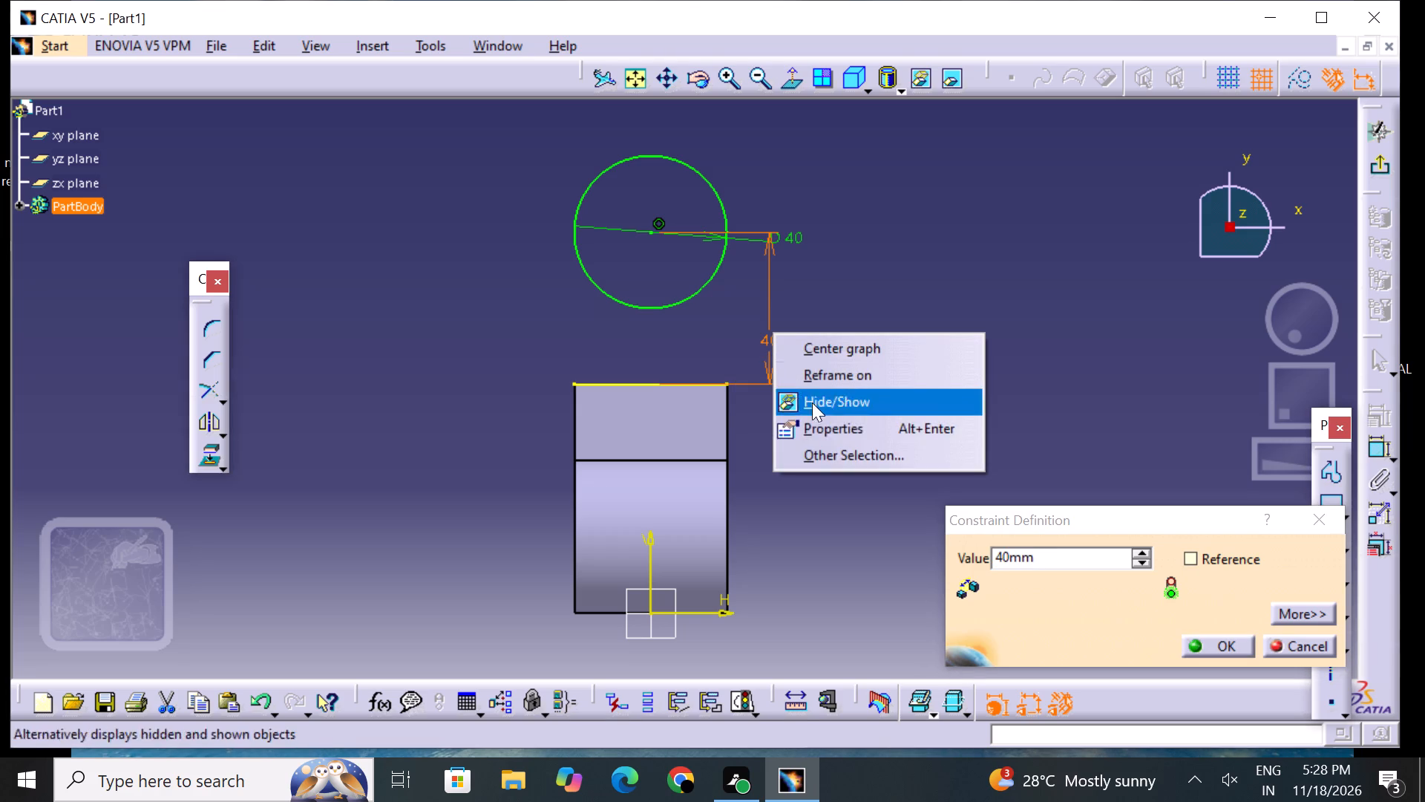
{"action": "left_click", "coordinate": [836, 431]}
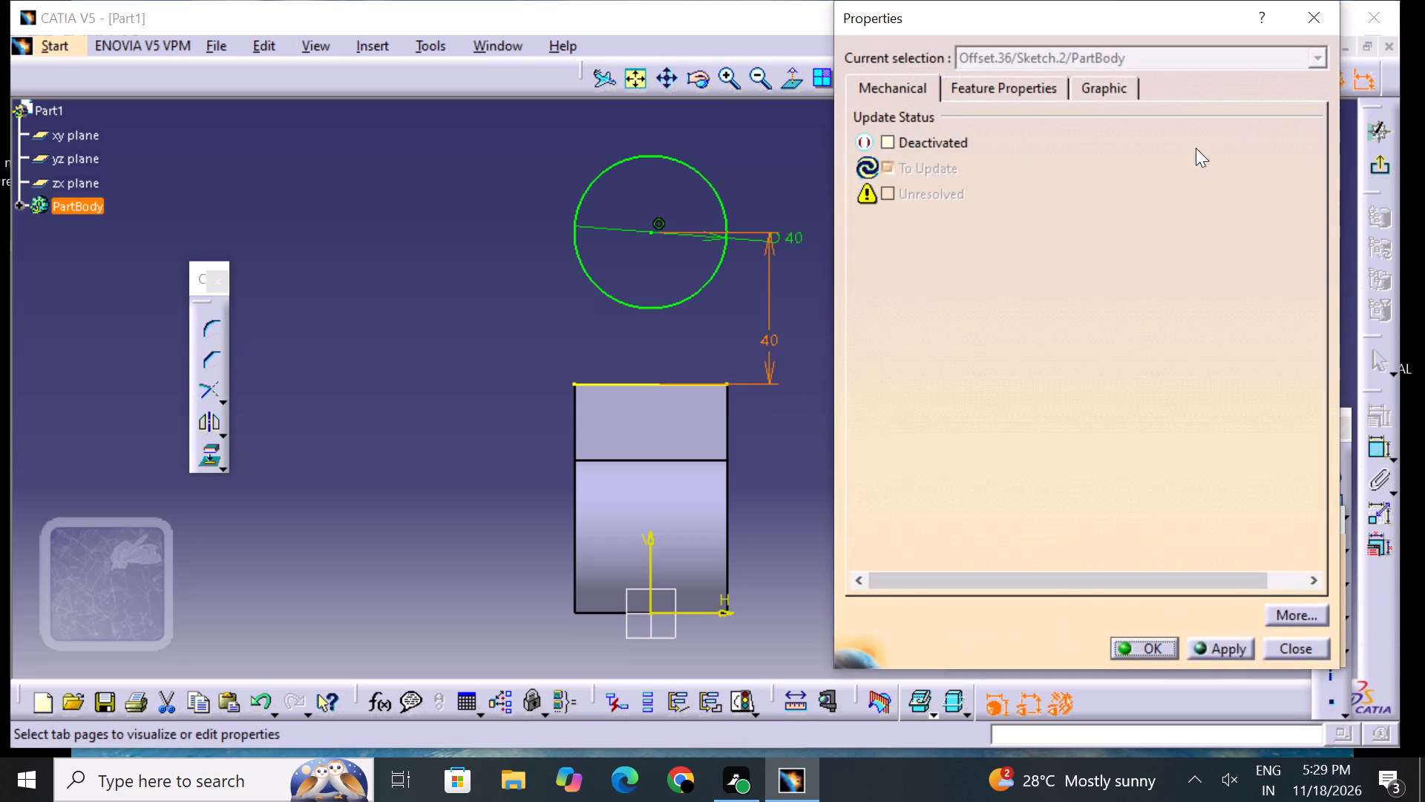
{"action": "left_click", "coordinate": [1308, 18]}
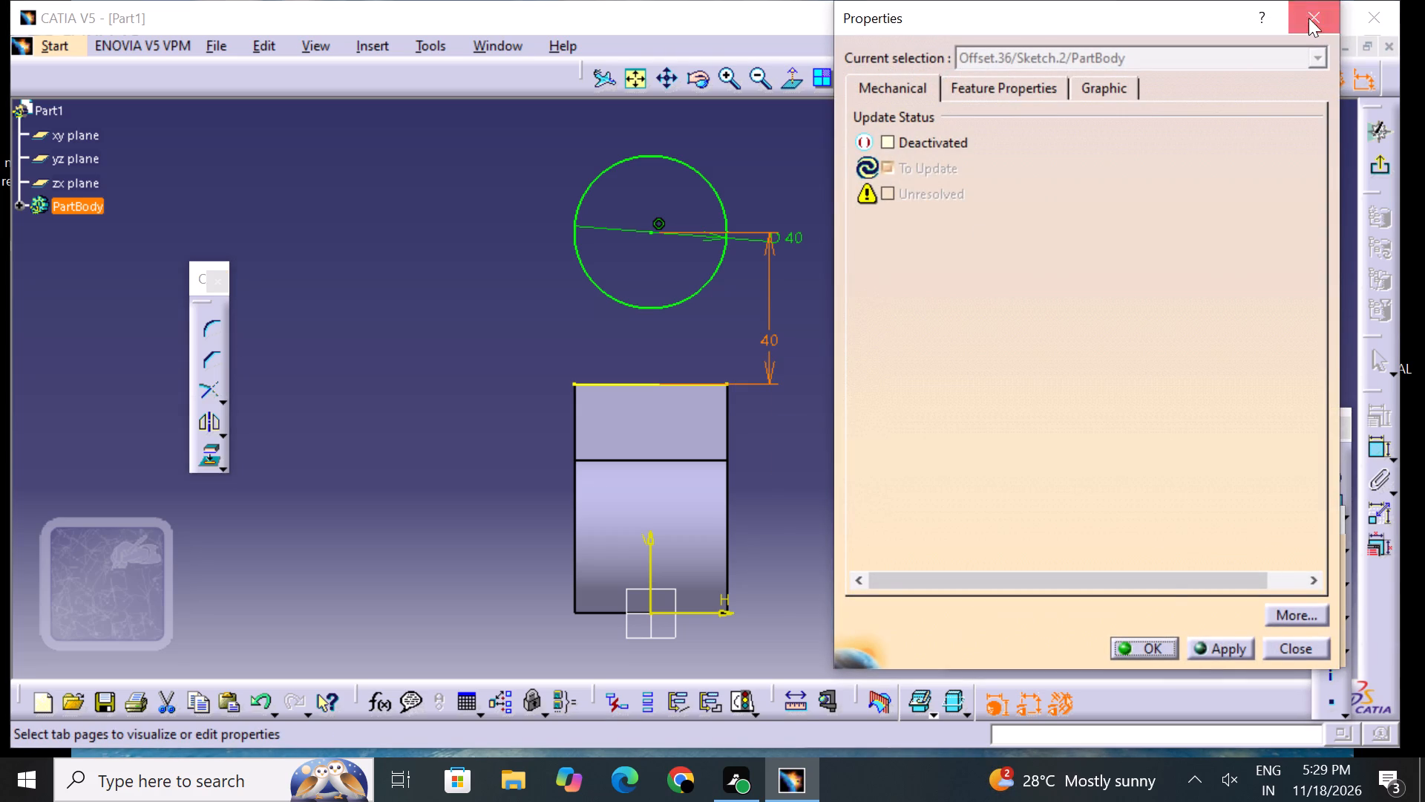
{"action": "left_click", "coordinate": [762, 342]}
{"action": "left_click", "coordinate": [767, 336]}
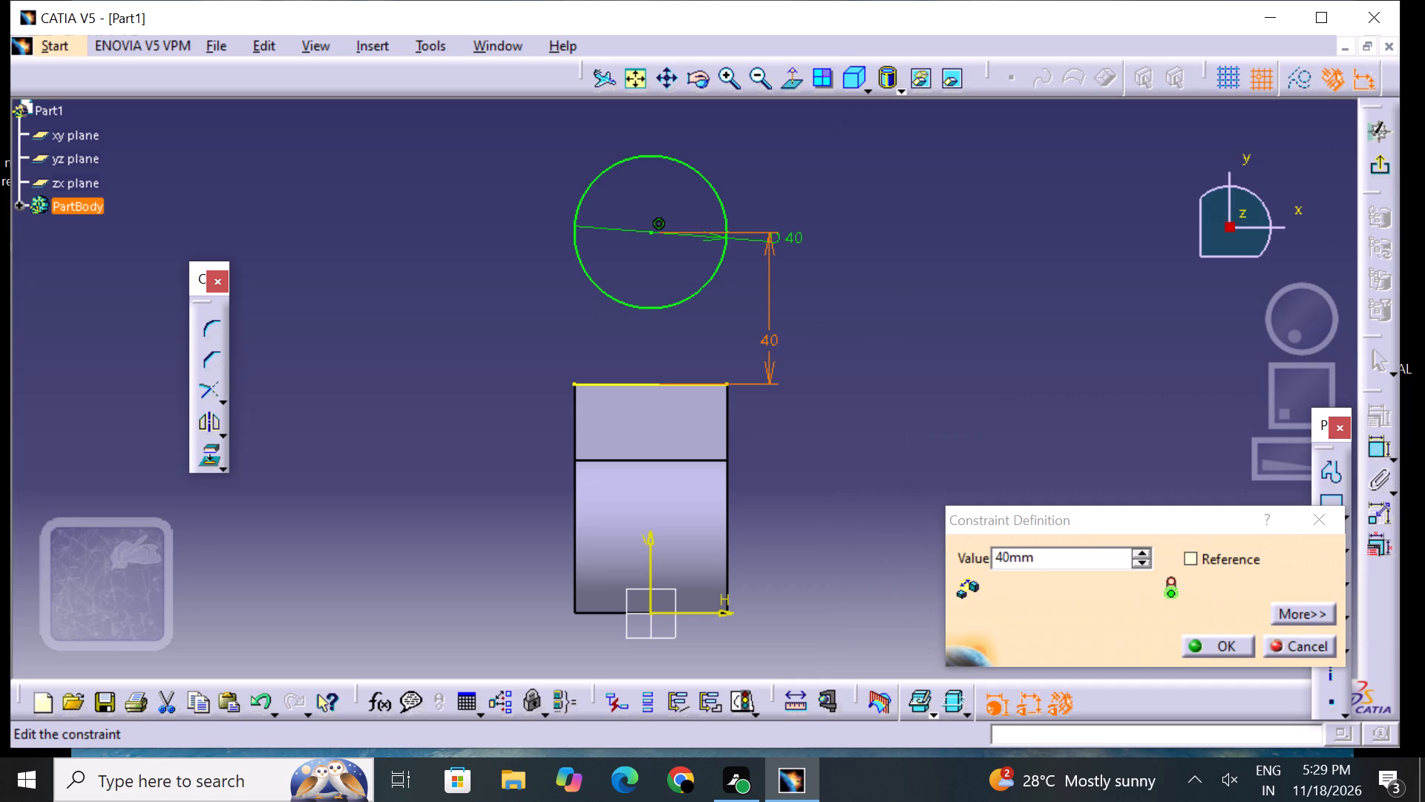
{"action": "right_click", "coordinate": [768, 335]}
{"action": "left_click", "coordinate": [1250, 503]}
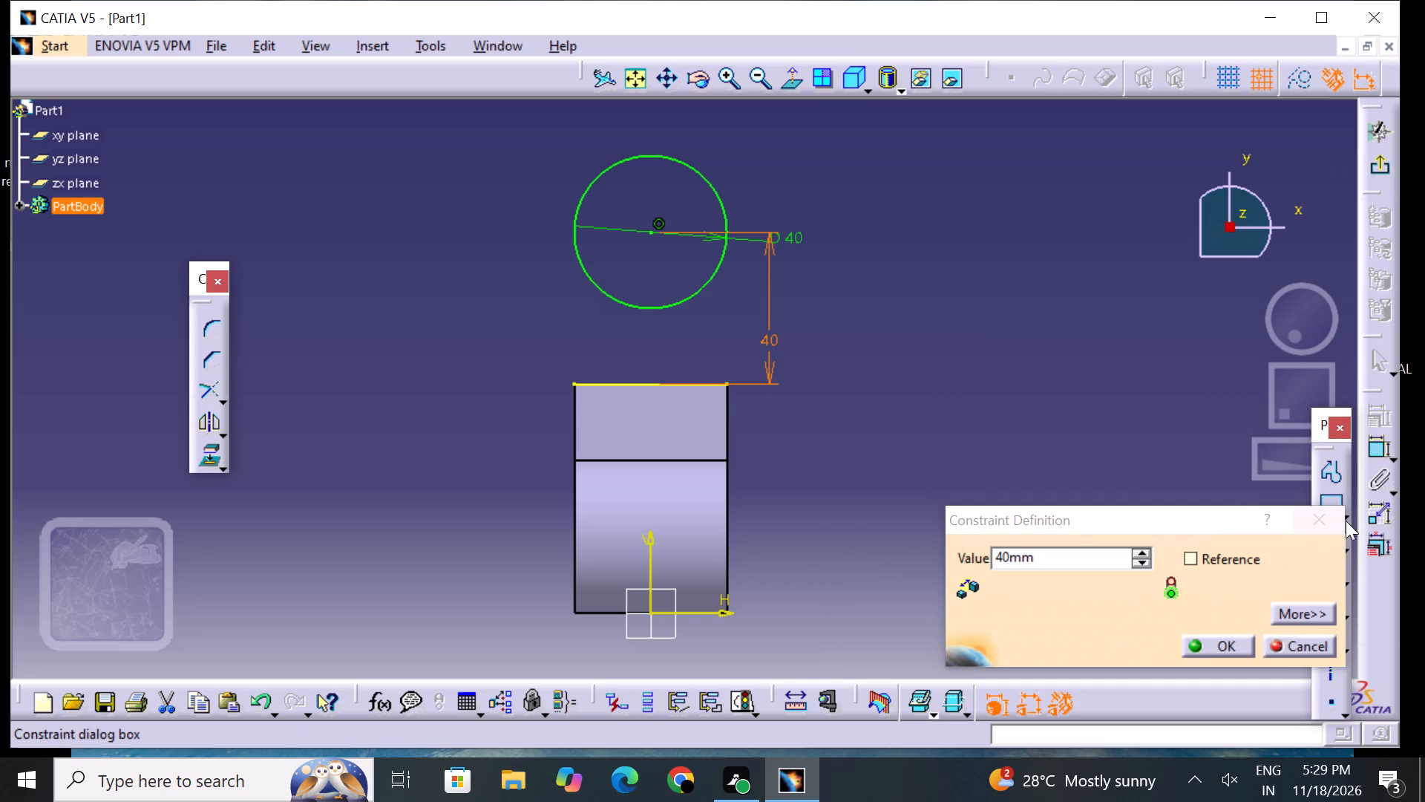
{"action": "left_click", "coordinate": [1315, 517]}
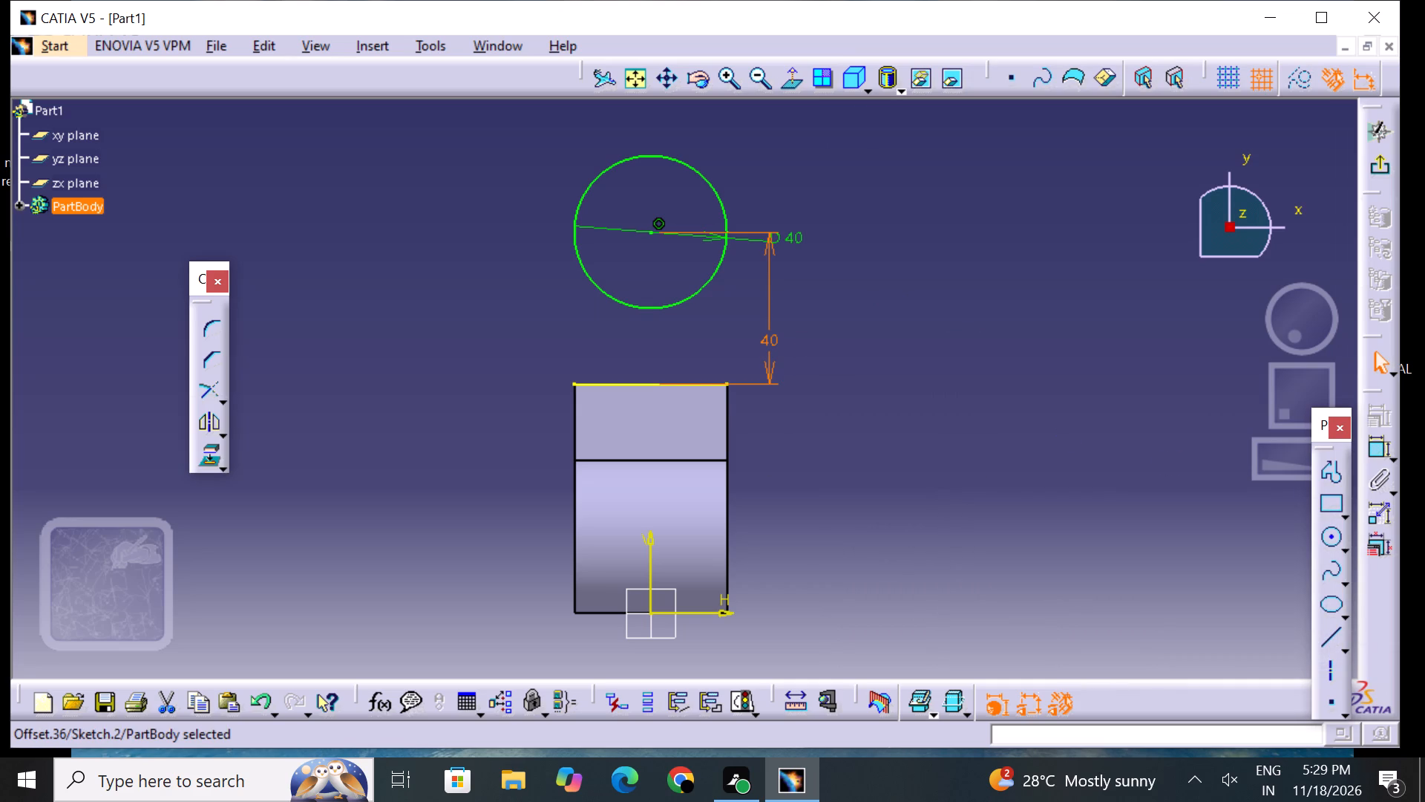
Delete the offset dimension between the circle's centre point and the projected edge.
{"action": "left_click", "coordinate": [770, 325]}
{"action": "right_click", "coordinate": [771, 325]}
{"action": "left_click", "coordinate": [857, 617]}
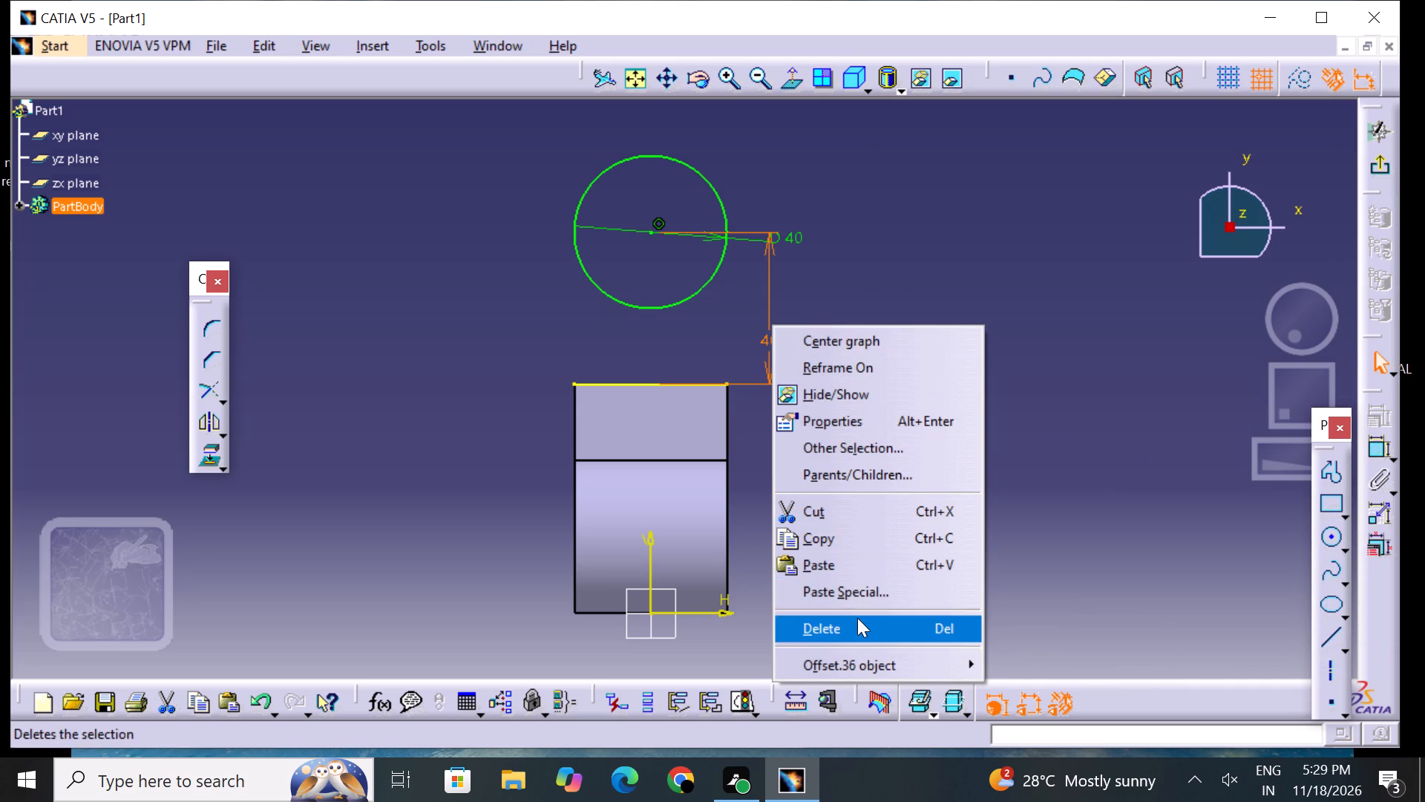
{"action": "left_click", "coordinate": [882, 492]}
Constrain the 40 mm circle's centre point to be coincident with the projected top edge of the pad.
{"action": "left_click_drag", "start_coordinate": [1377, 449], "coordinate": [1369, 449]}
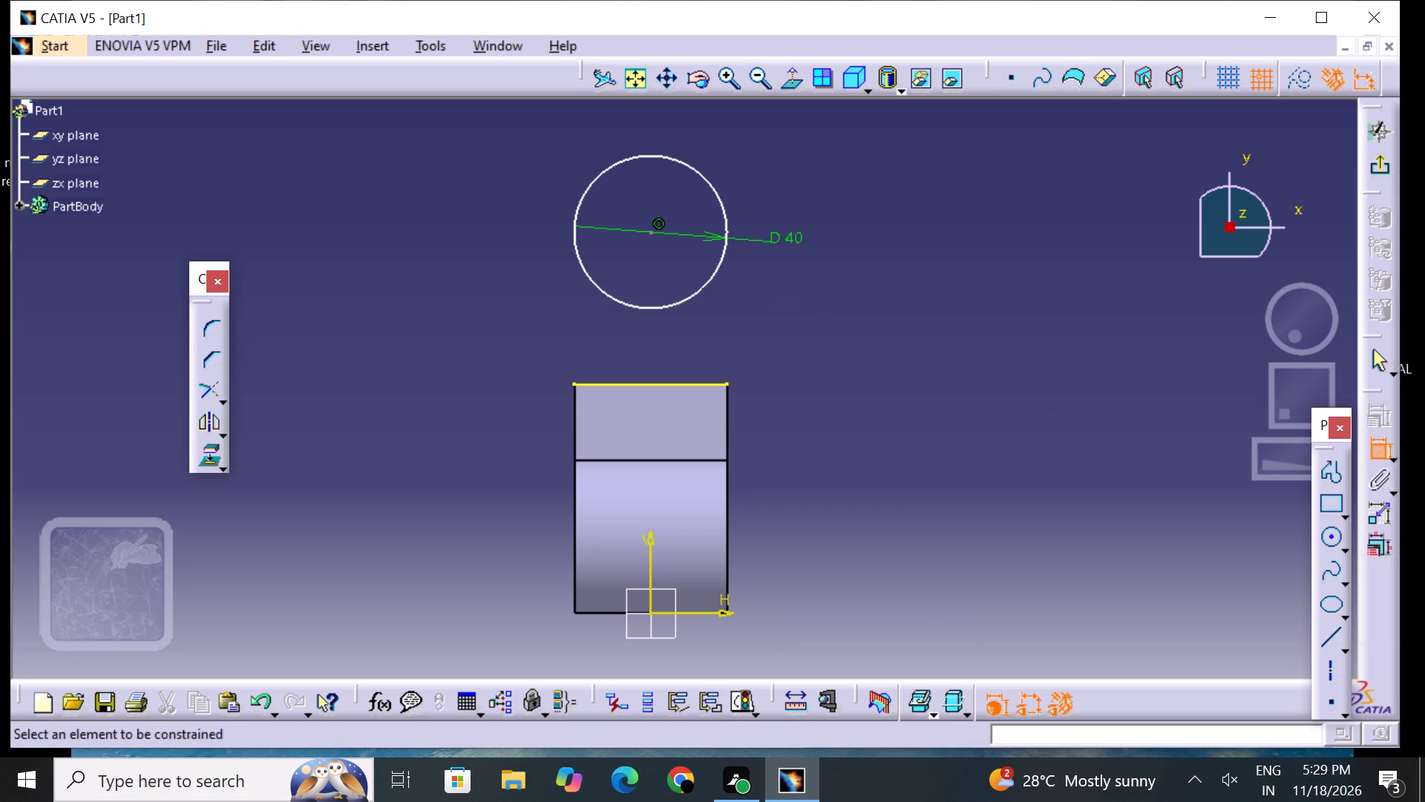
{"action": "left_click", "coordinate": [646, 231]}
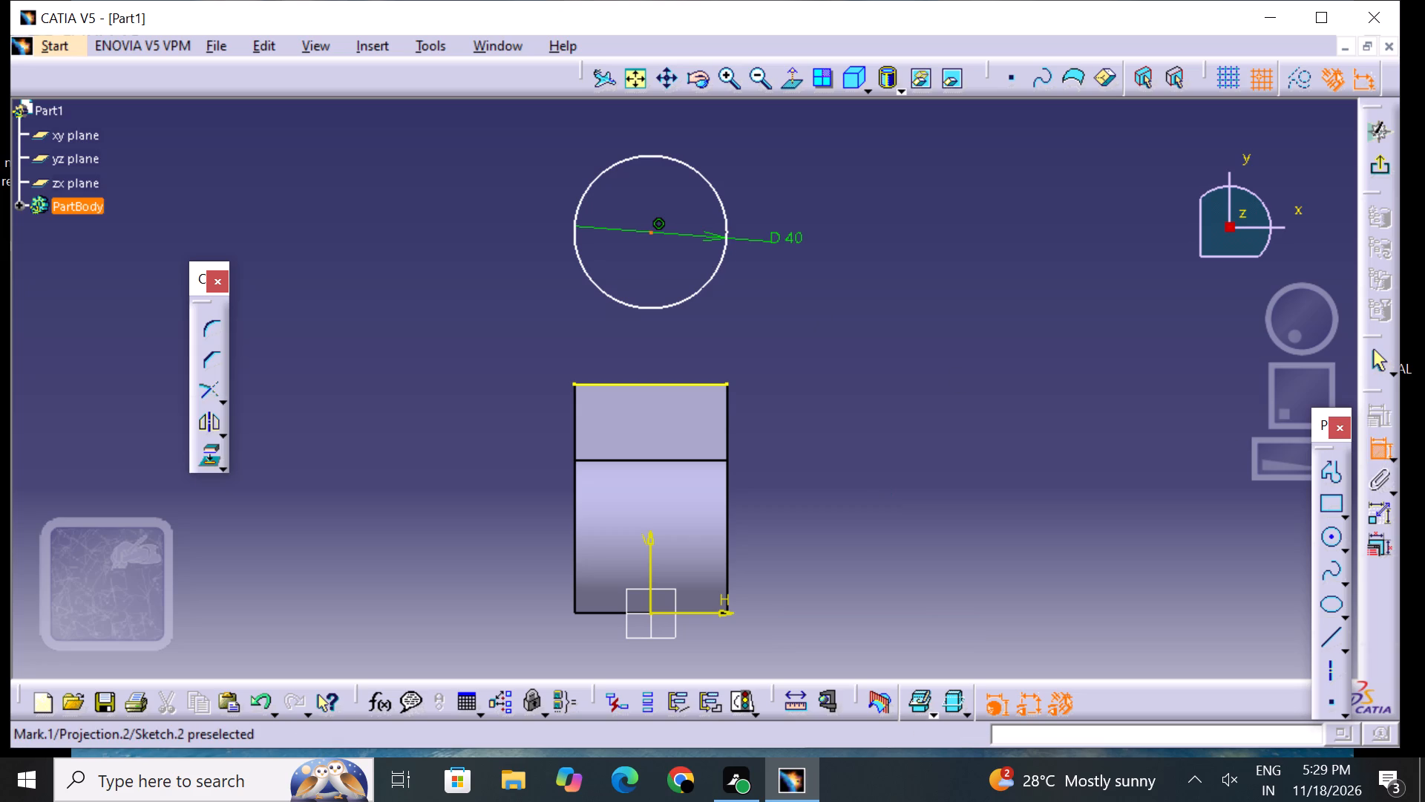
{"action": "left_click", "coordinate": [649, 383]}
{"action": "right_click", "coordinate": [649, 382]}
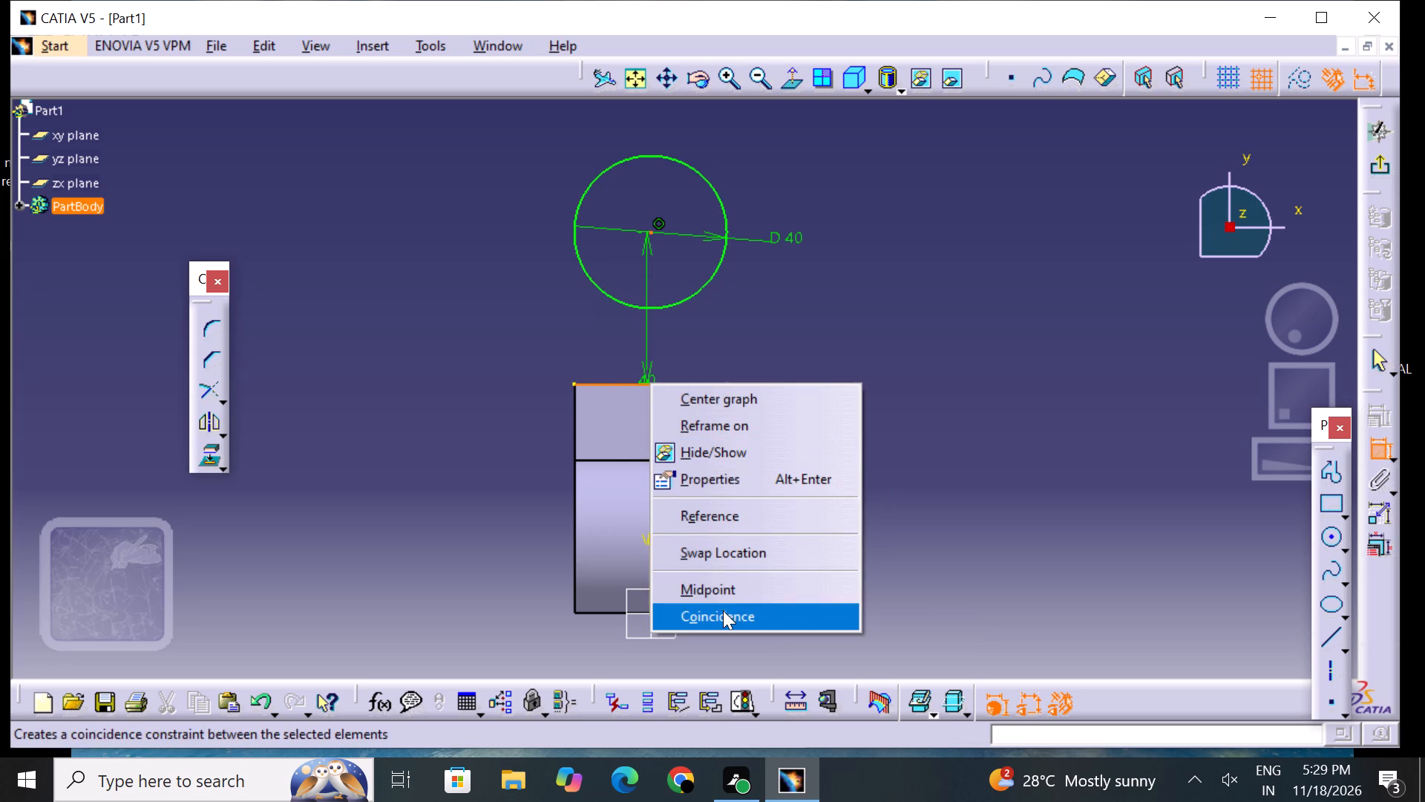
{"action": "left_click", "coordinate": [723, 610]}
{"action": "middle_click_drag", "start_coordinate": [853, 455], "coordinate": [855, 301]}
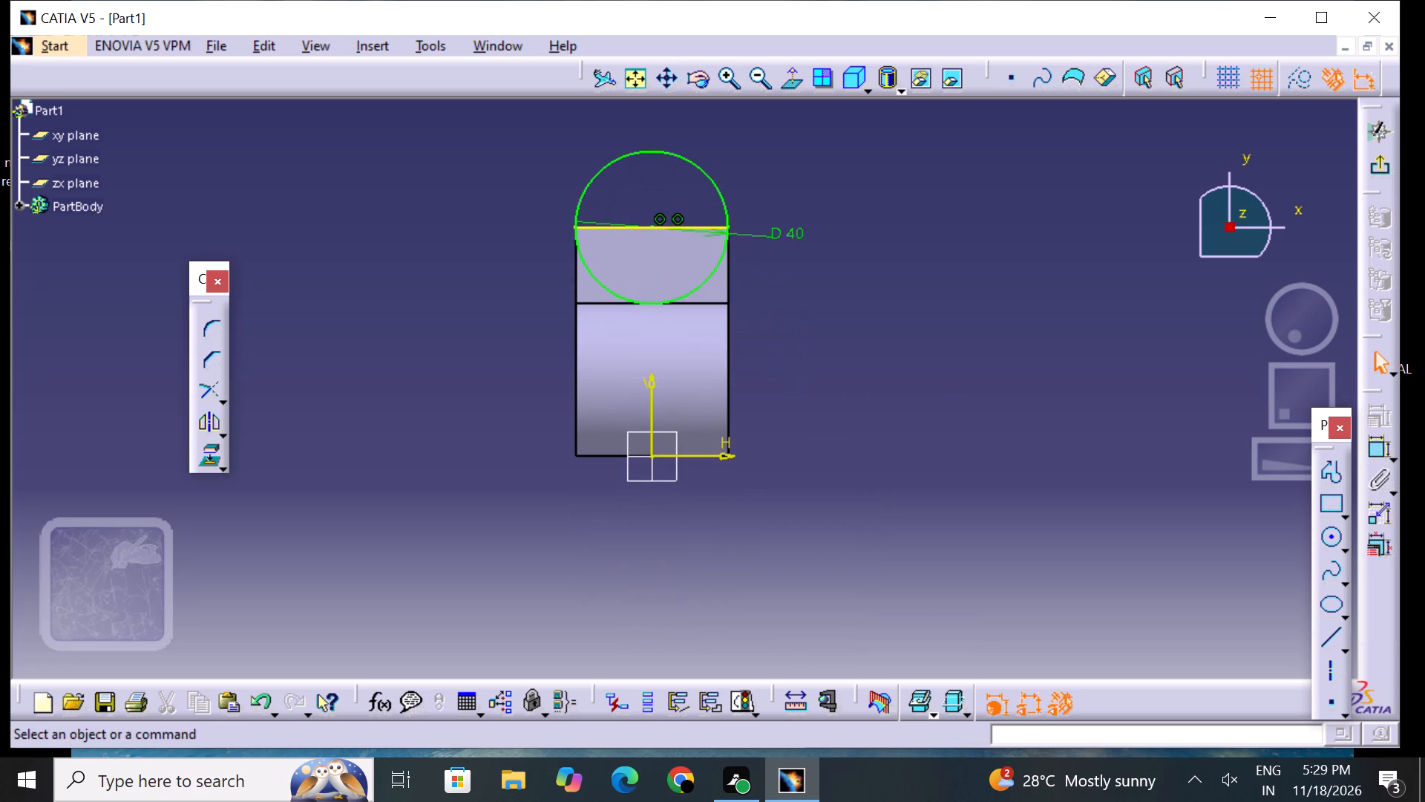
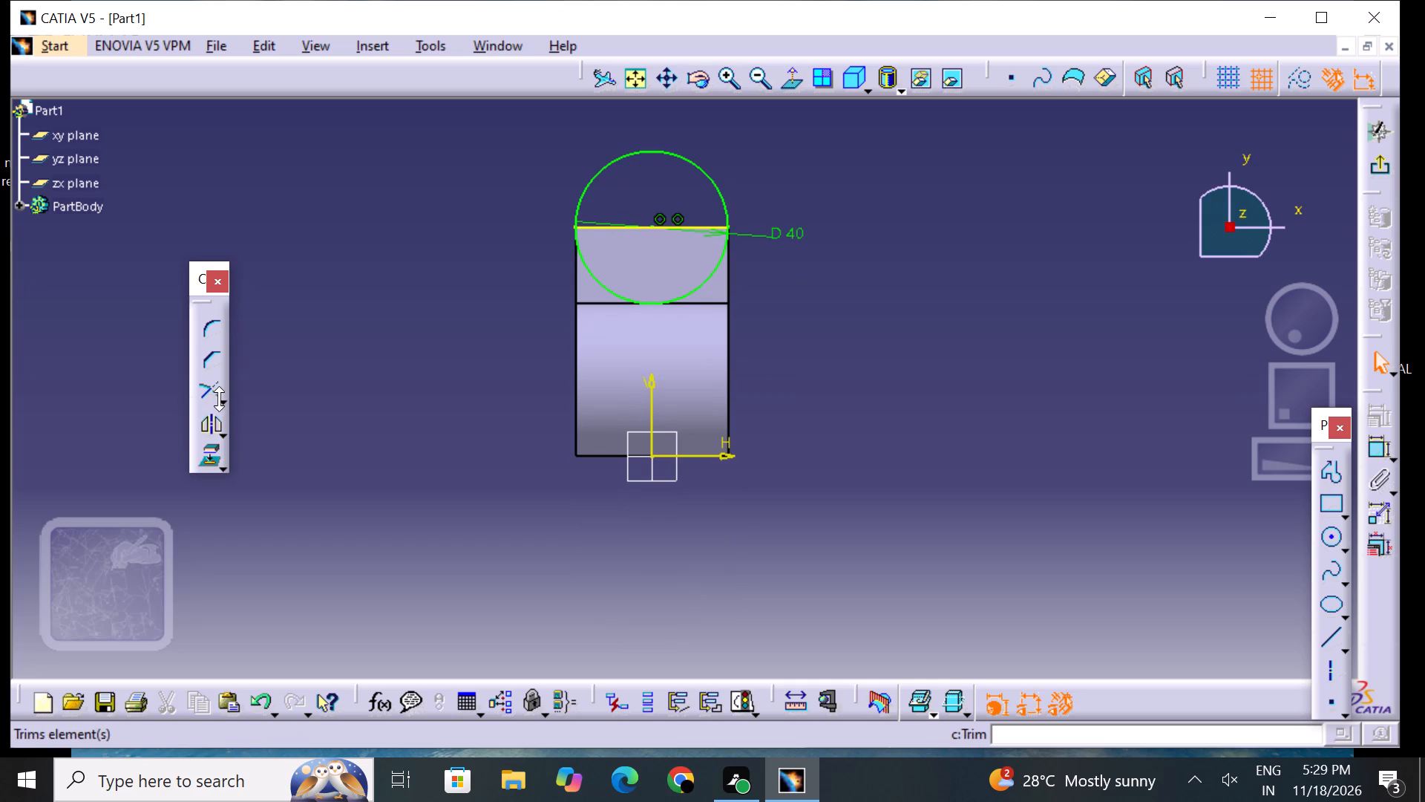
Start Quick Trim to trim the sketch geometry where the 40 mm circle meets the projected top edge.
{"action": "left_click", "coordinate": [219, 399]}
{"action": "double_click", "coordinate": [312, 421]}
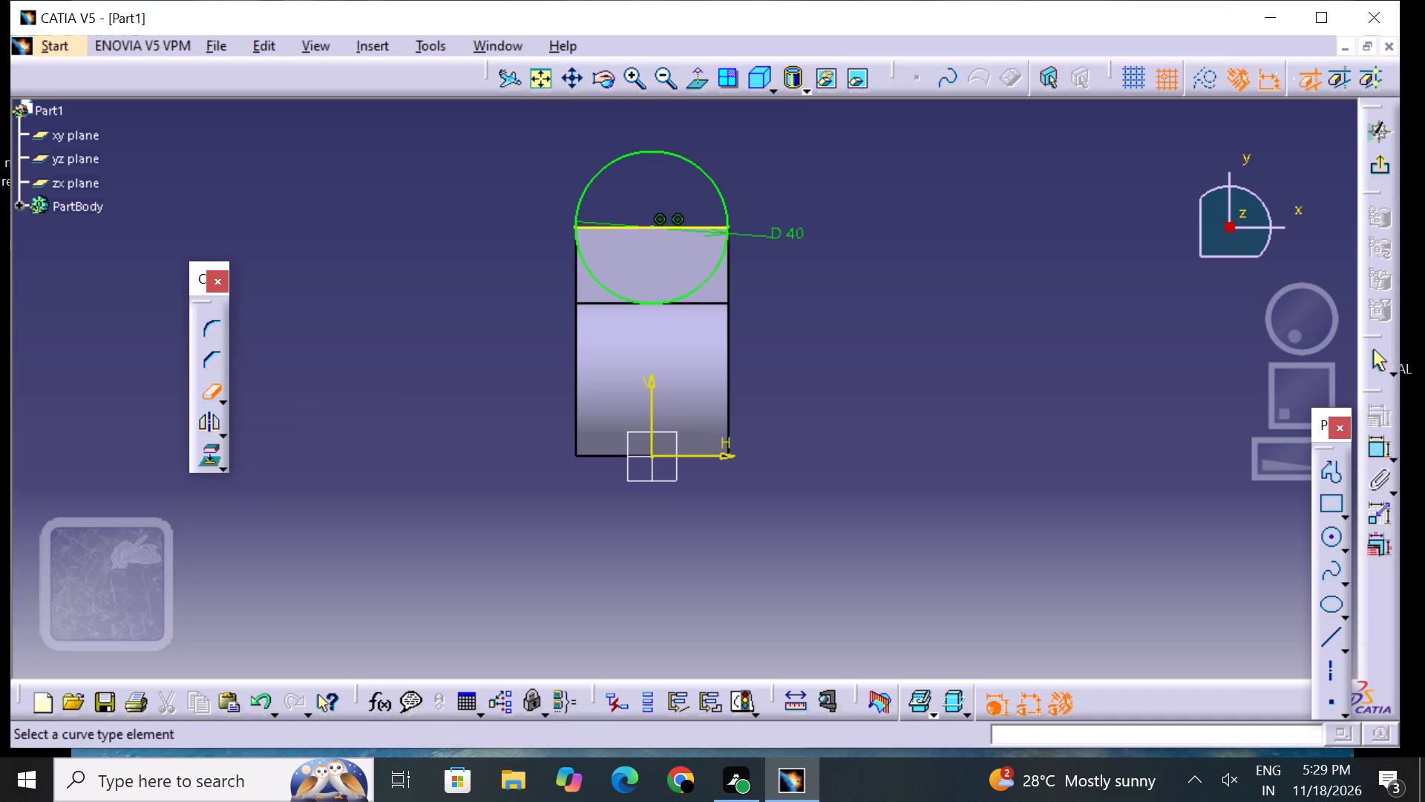
{"action": "left_click", "coordinate": [219, 385]}
{"action": "left_click", "coordinate": [315, 404]}
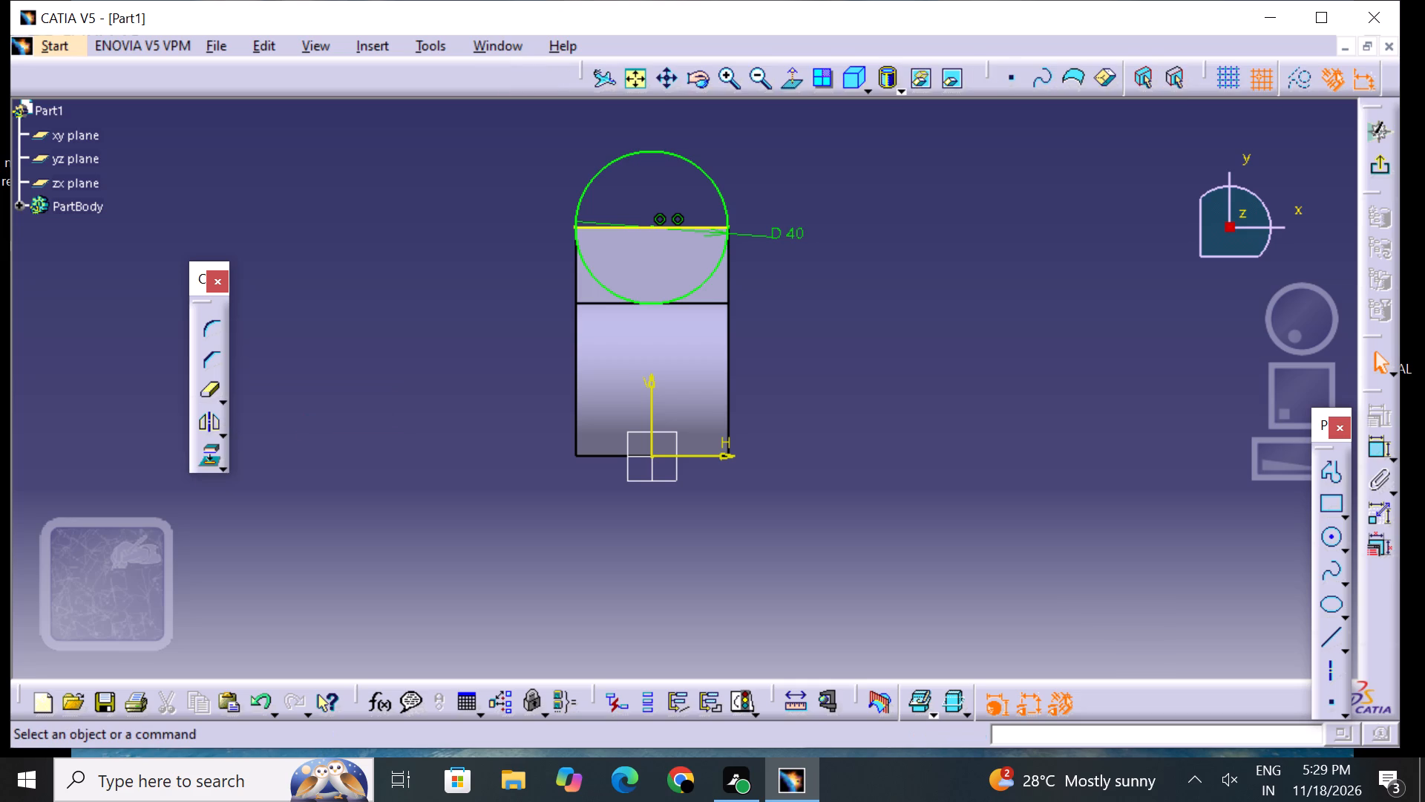
{"action": "left_click", "coordinate": [212, 391]}
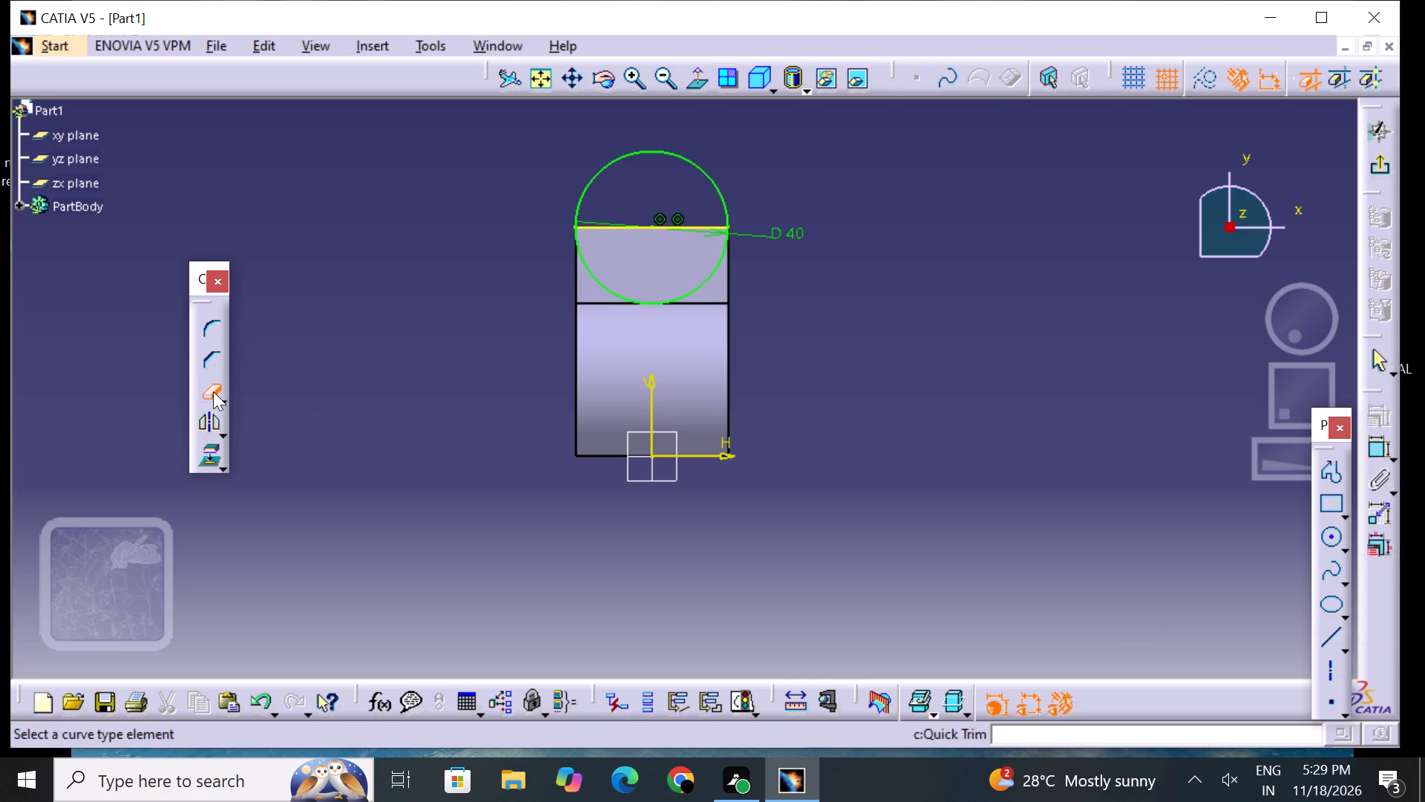
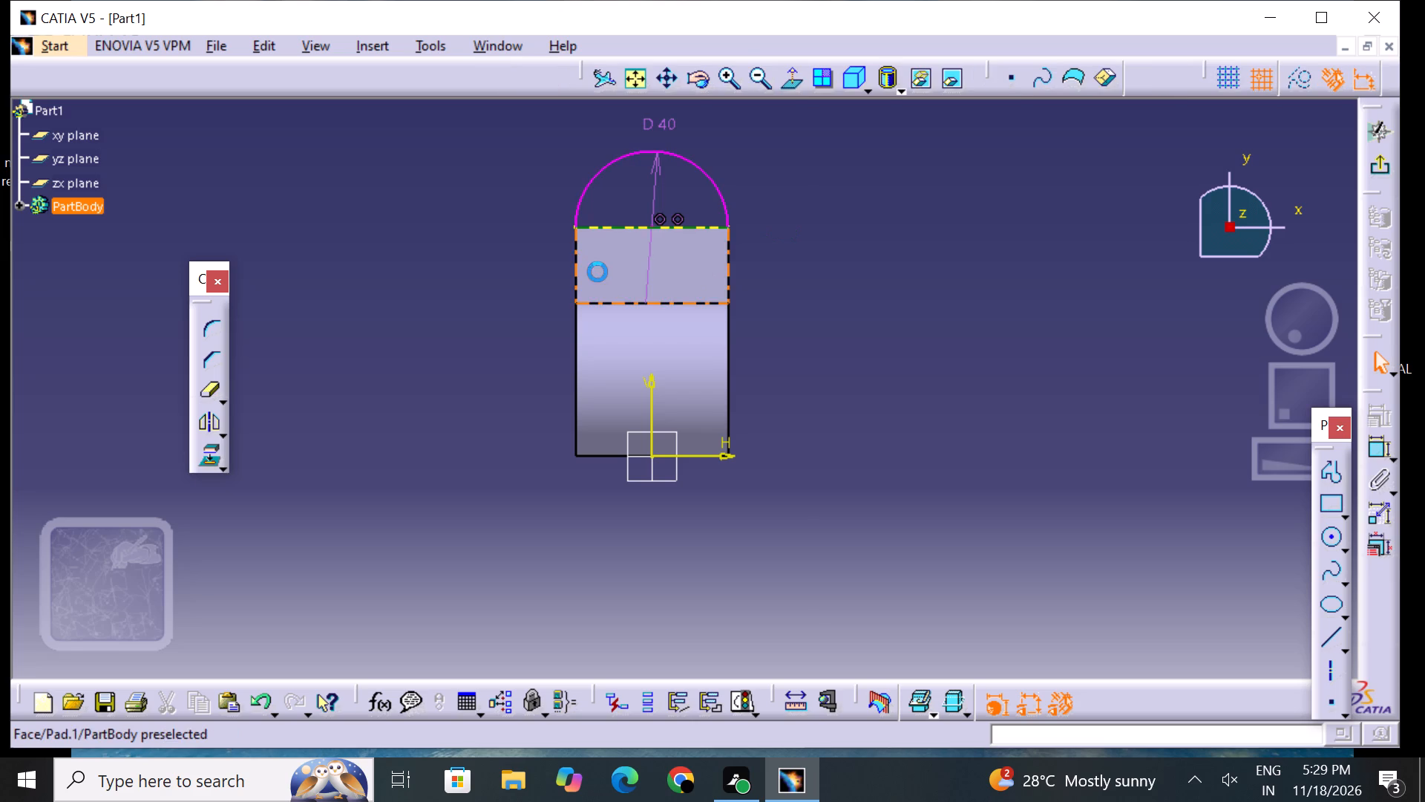
Delete the D 40 diameter dimension from the arc above the projected top edge.
{"action": "left_click", "coordinate": [456, 287]}
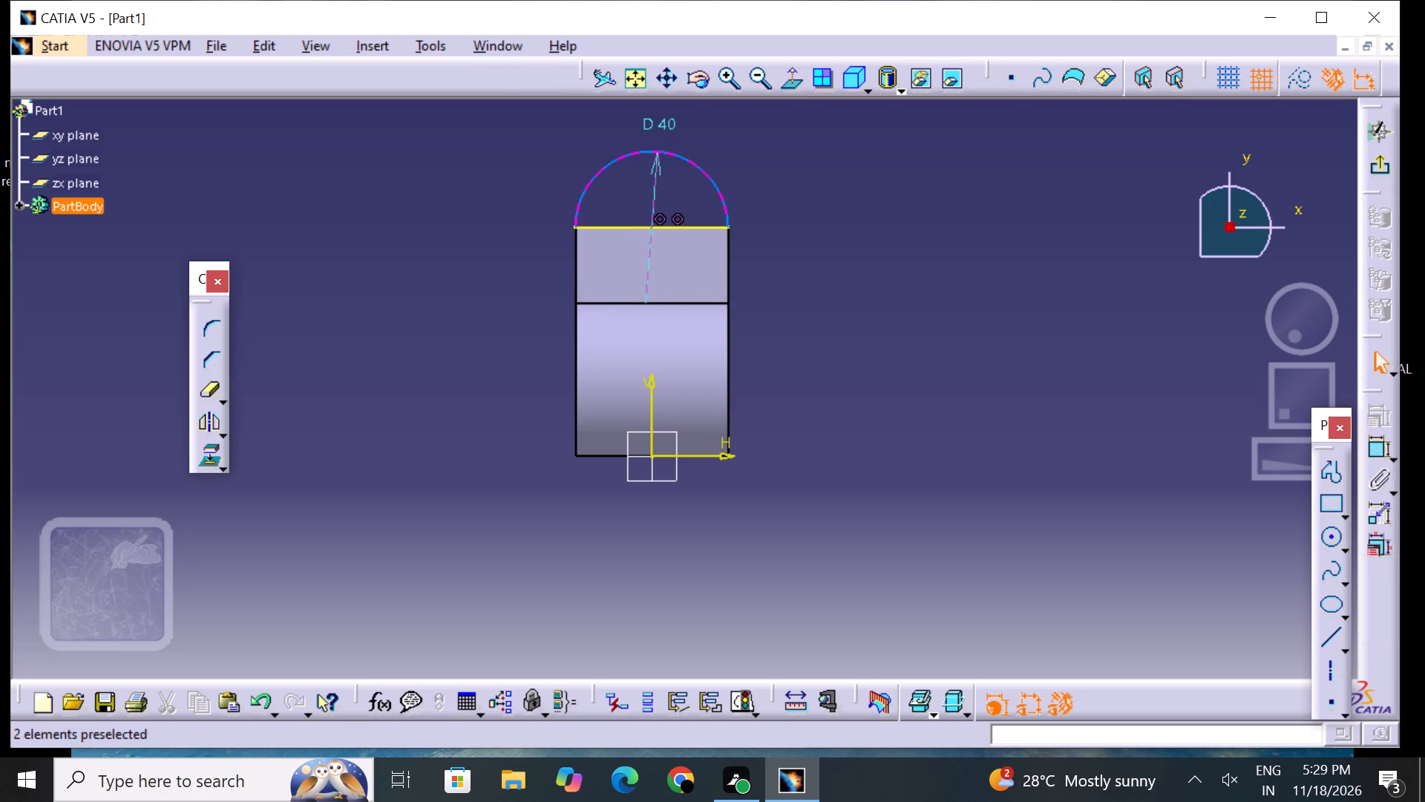
{"action": "left_click", "coordinate": [656, 169]}
{"action": "right_click", "coordinate": [656, 169]}
{"action": "left_click", "coordinate": [715, 465]}
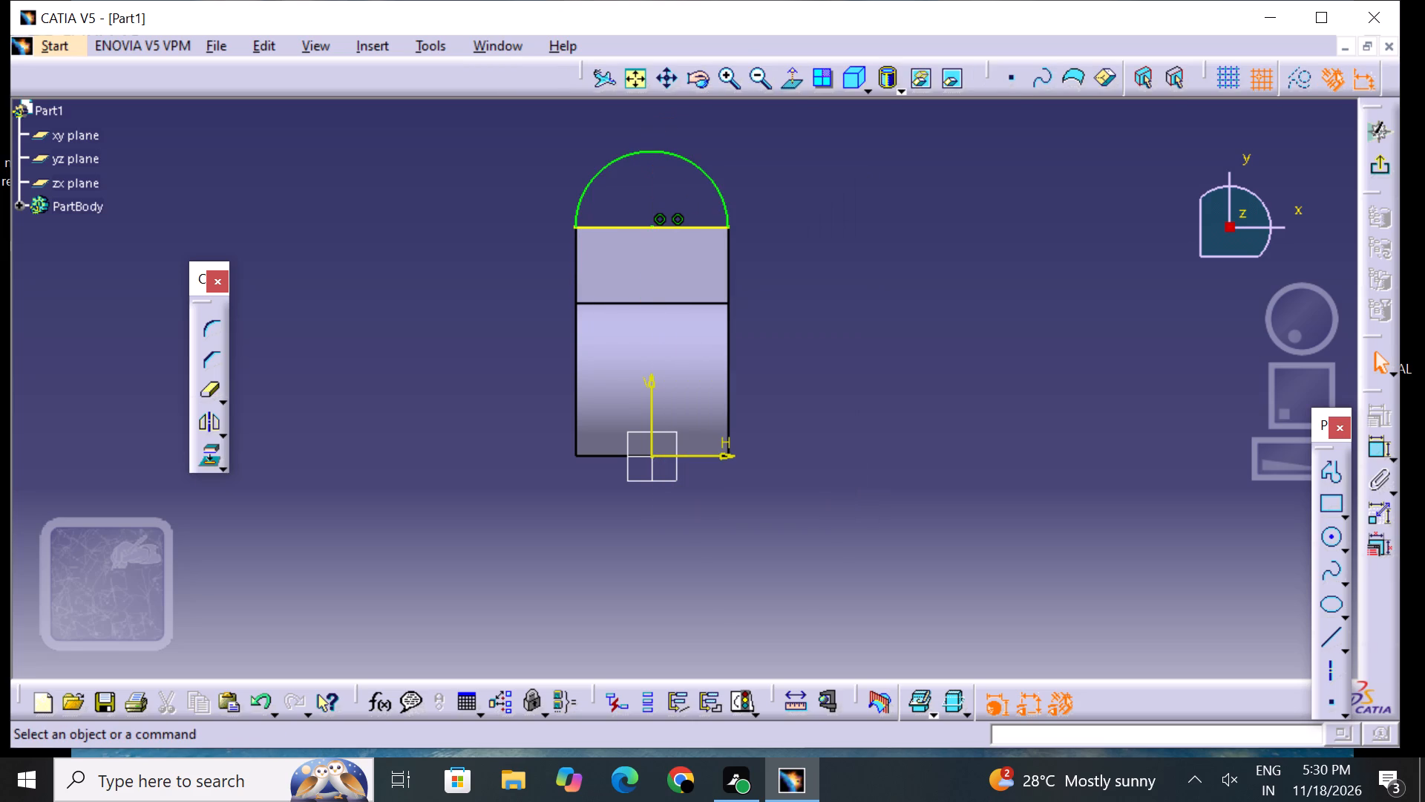
{"action": "middle_click", "coordinate": [863, 364]}
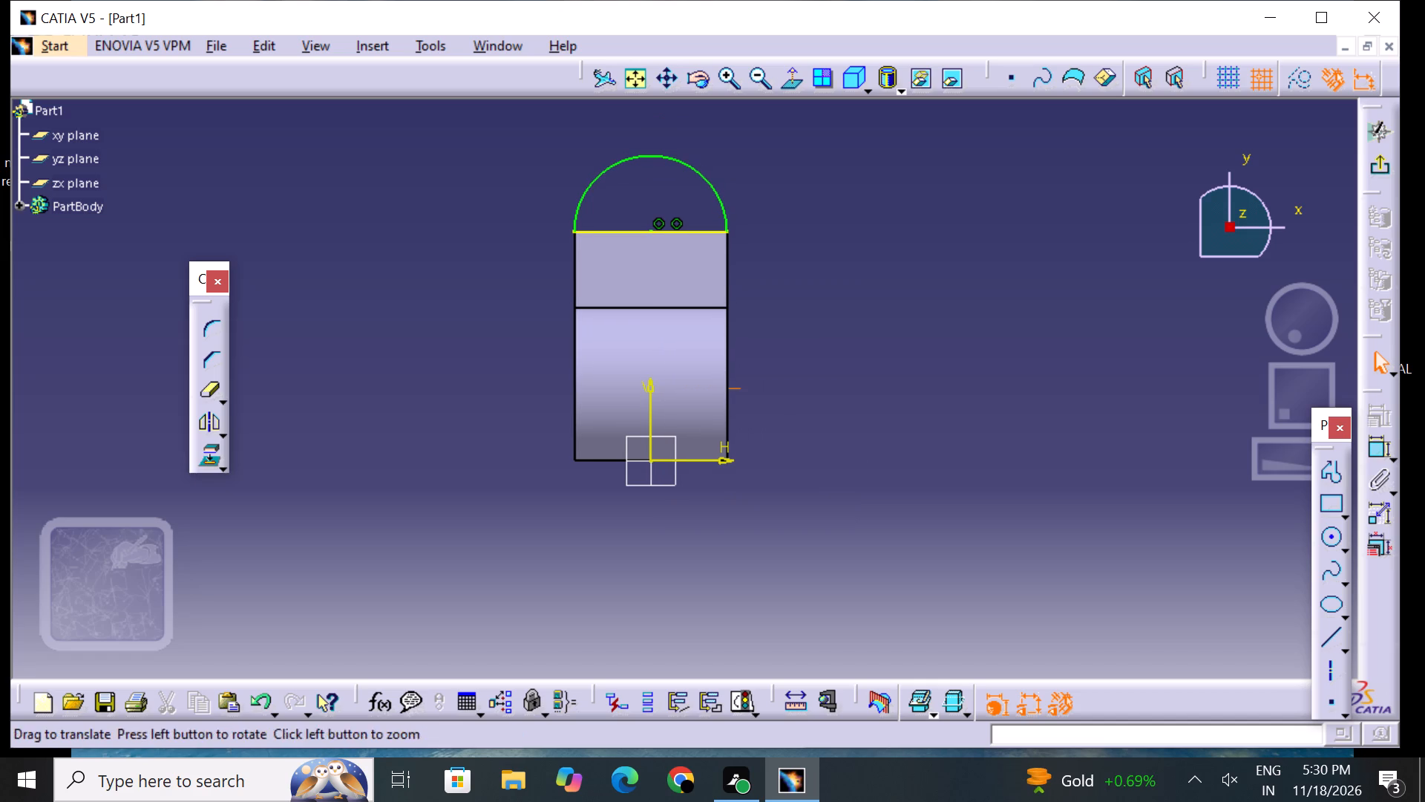
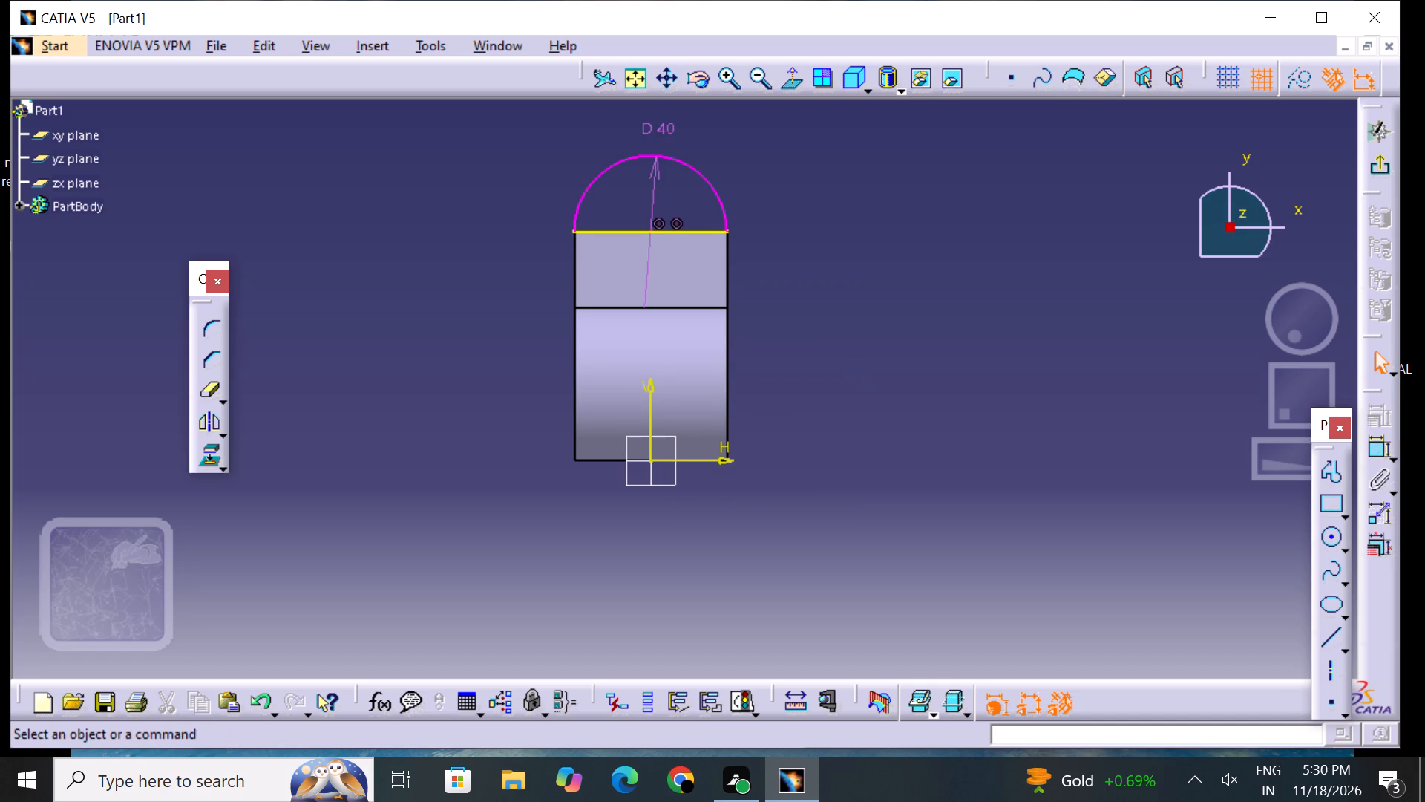
Delete the D 40 dimension from the arc above the projected top edge.
{"action": "middle_click_drag", "start_coordinate": [862, 371], "coordinate": [851, 391]}
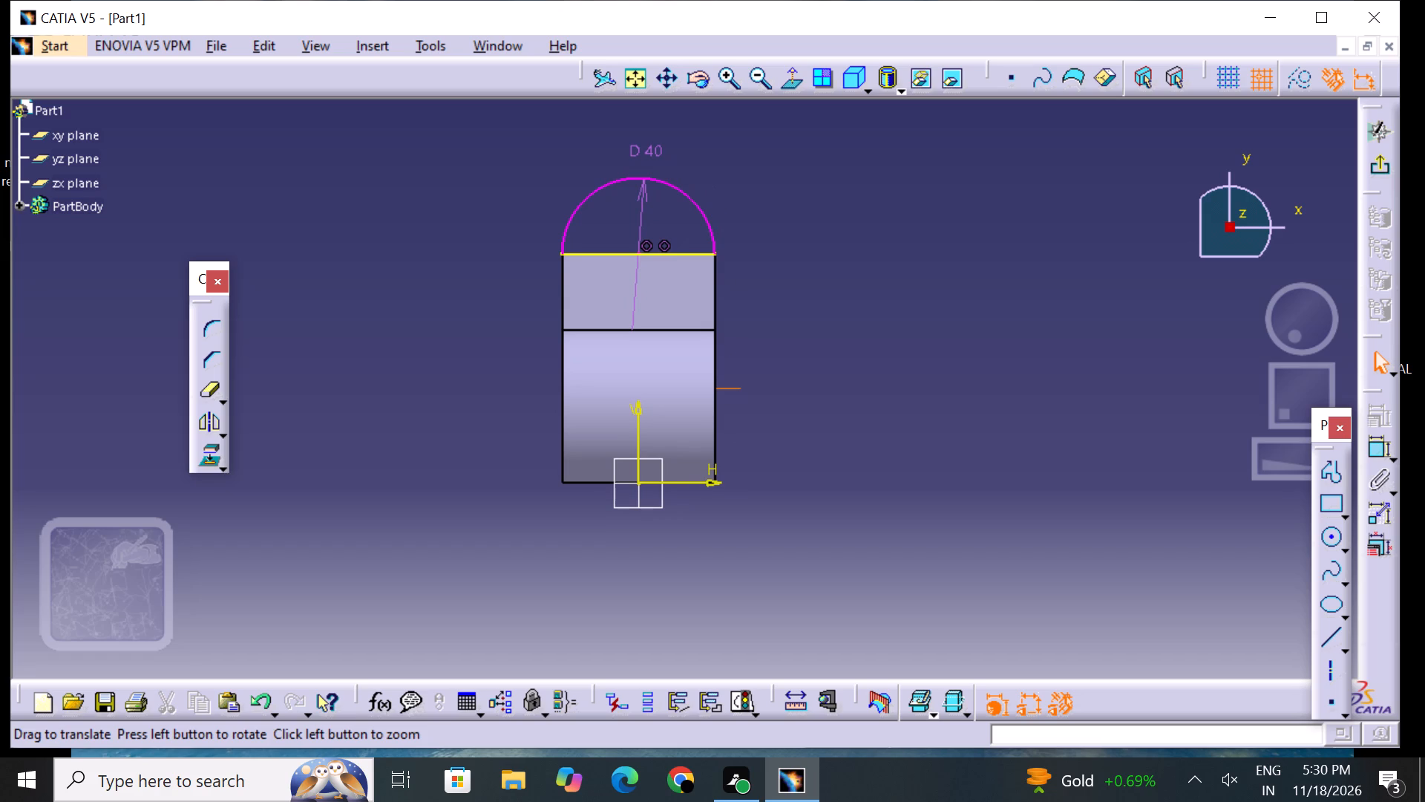
{"action": "middle_click_drag", "start_coordinate": [843, 366], "coordinate": [858, 417]}
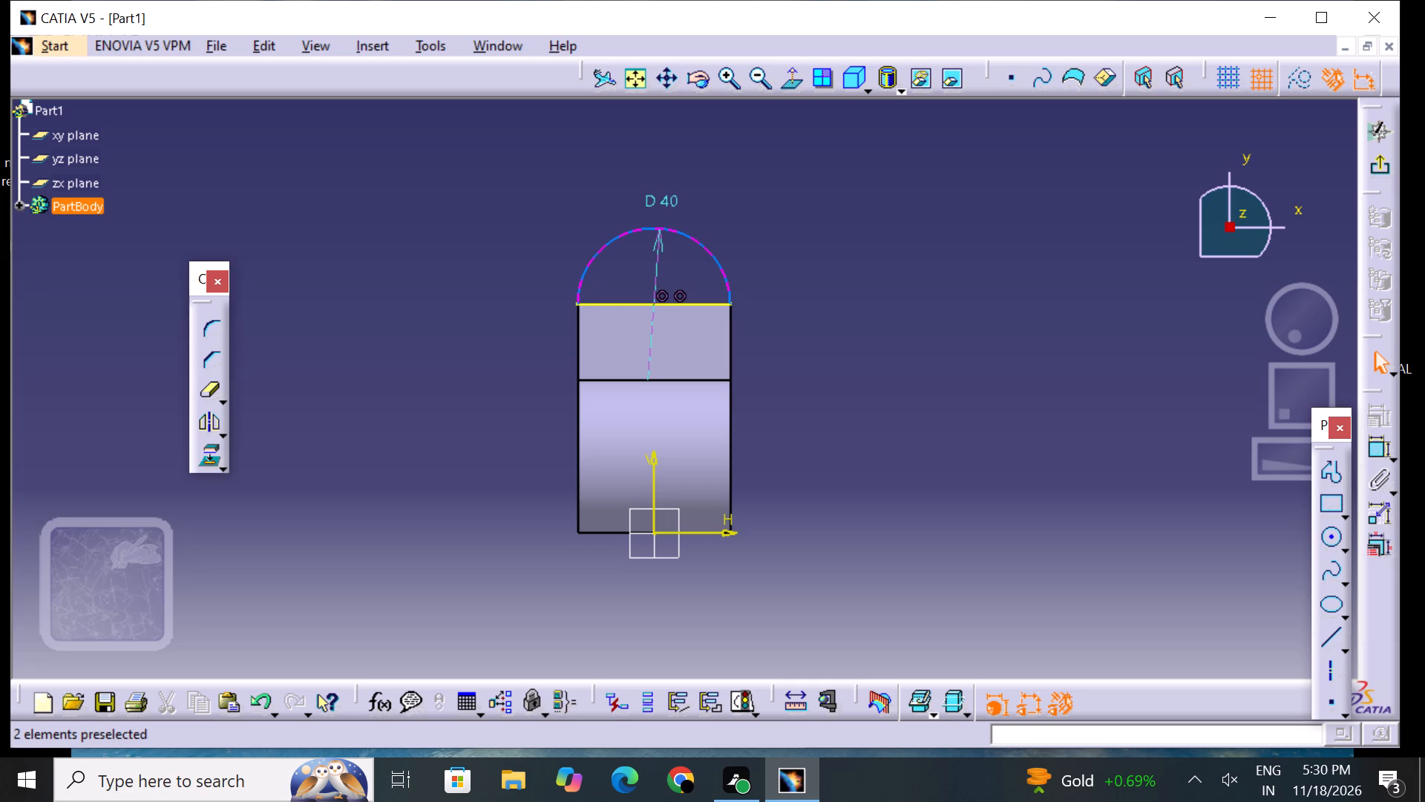
{"action": "left_click", "coordinate": [672, 199]}
{"action": "right_click", "coordinate": [669, 198]}
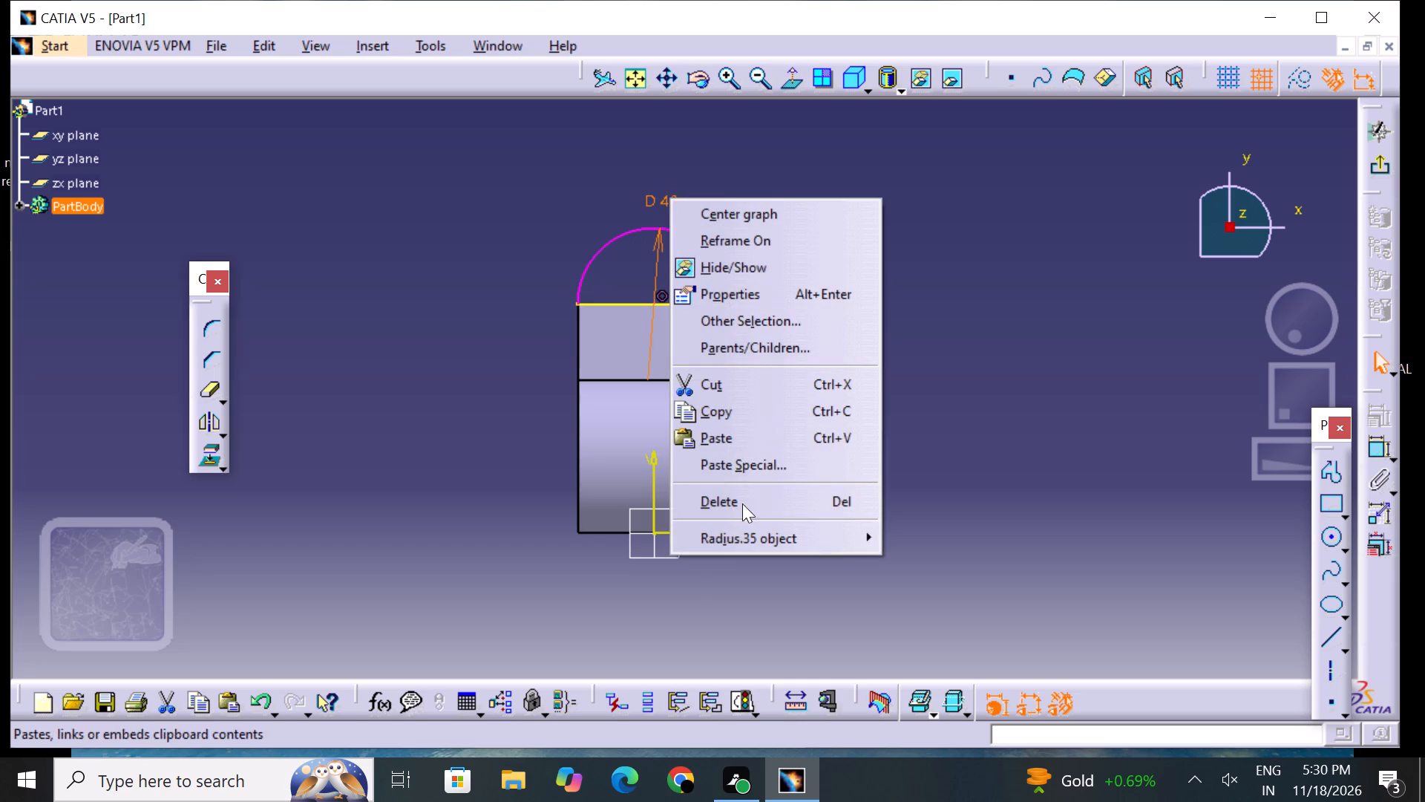
{"action": "left_click", "coordinate": [752, 507]}
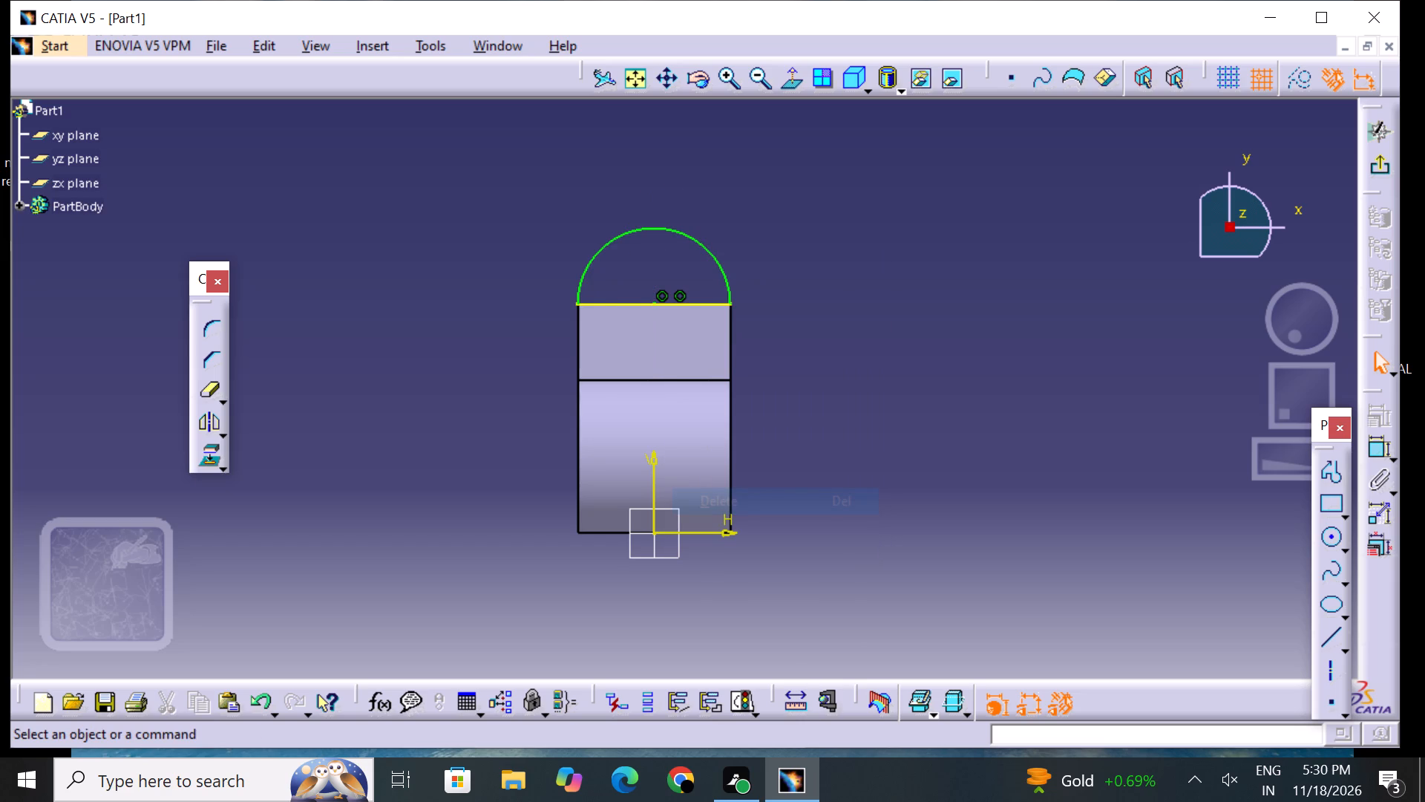
Exit the sketch and pad the semicircular foot profile 12 mm in the reversed direction, down through the foot's thickness.
{"action": "middle_click_drag", "start_coordinate": [898, 419], "coordinate": [923, 408]}
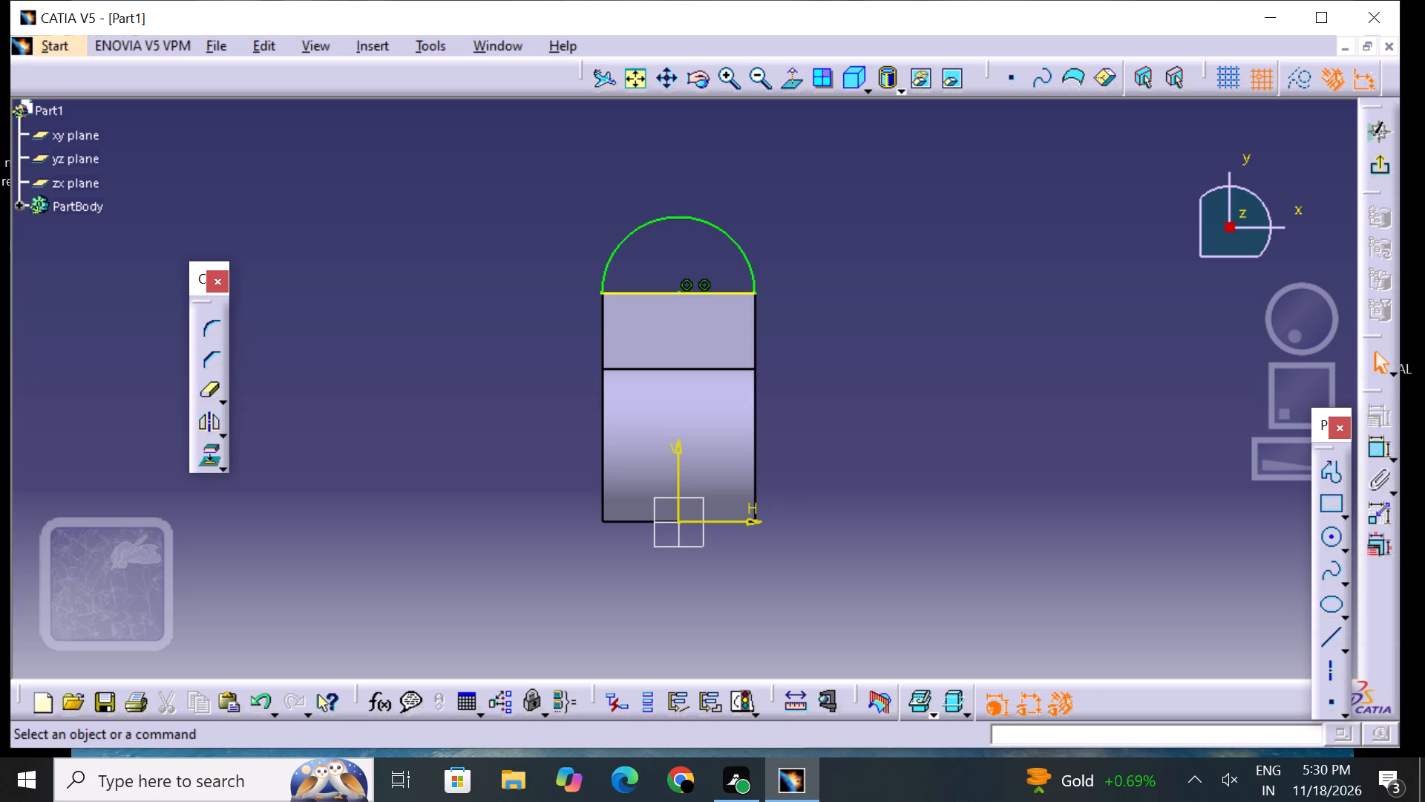
{"action": "left_click", "coordinate": [1371, 168]}
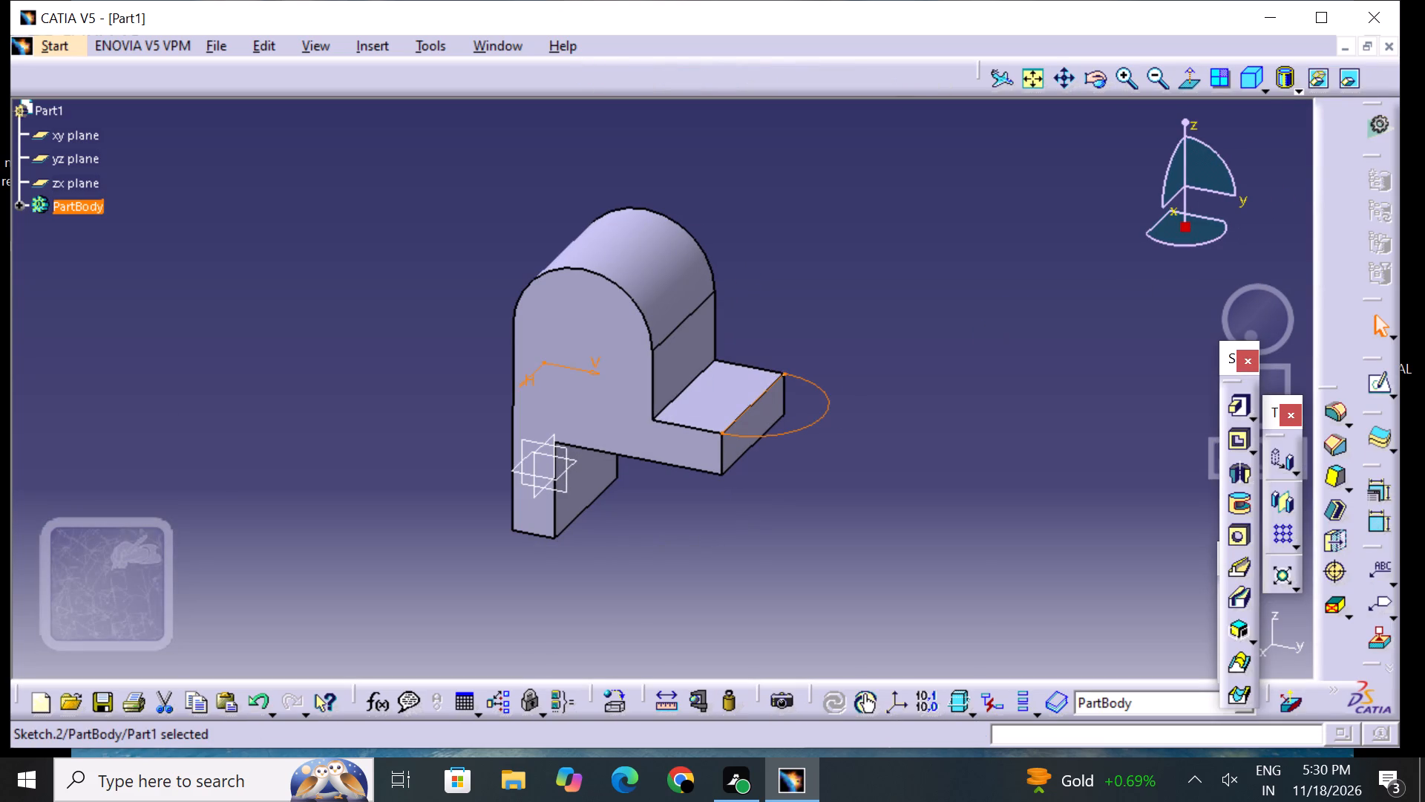
{"action": "left_click", "coordinate": [1239, 404]}
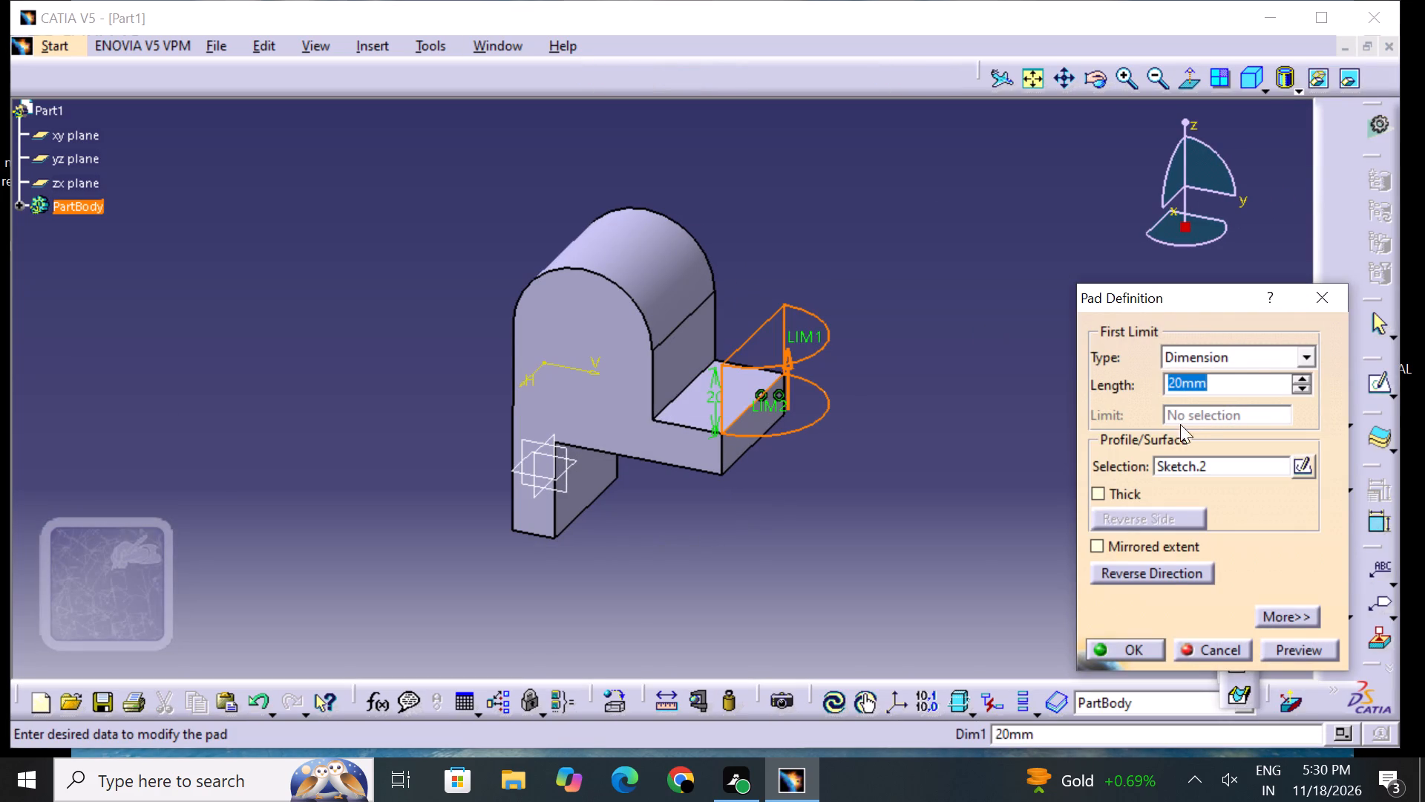
{"action": "left_click", "coordinate": [1162, 573]}
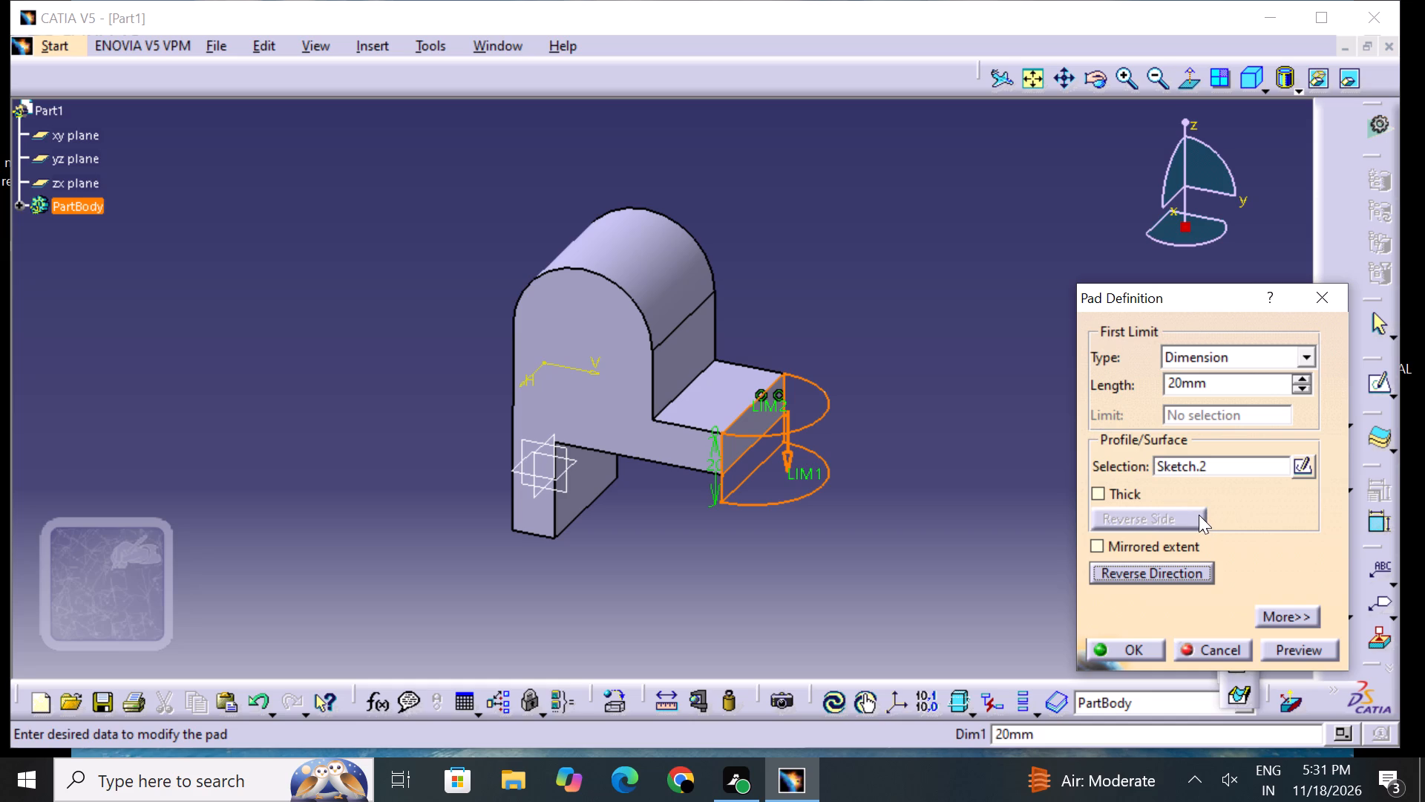
{"action": "left_click", "coordinate": [1227, 377]}
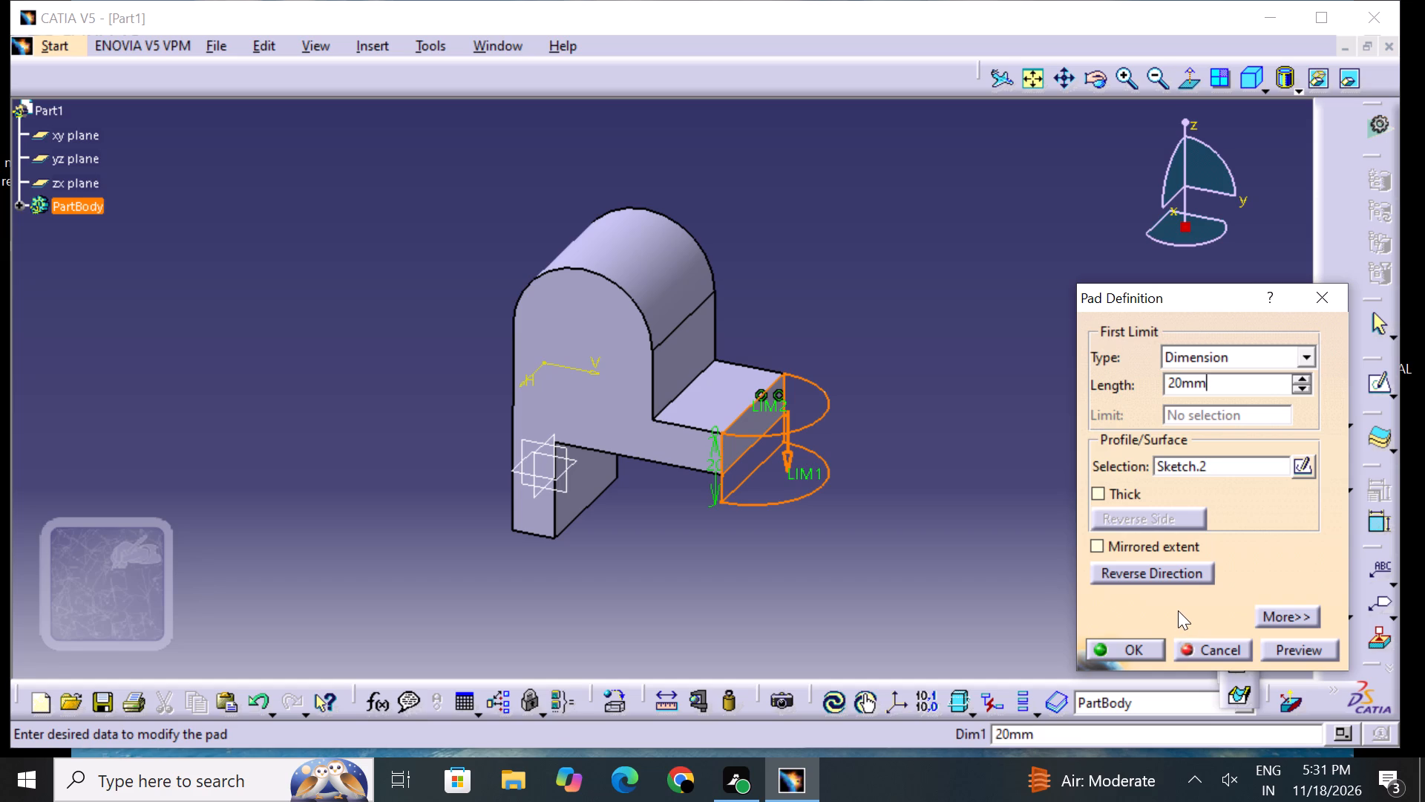
{"action": "key", "text": "BackSpace"}
{"action": "key", "text": "BackSpace"}
{"action": "key", "text": "BackSpace"}
{"action": "key", "text": "BackSpace"}
{"action": "key", "text": "BackSpace"}
{"action": "type", "text": "12"}
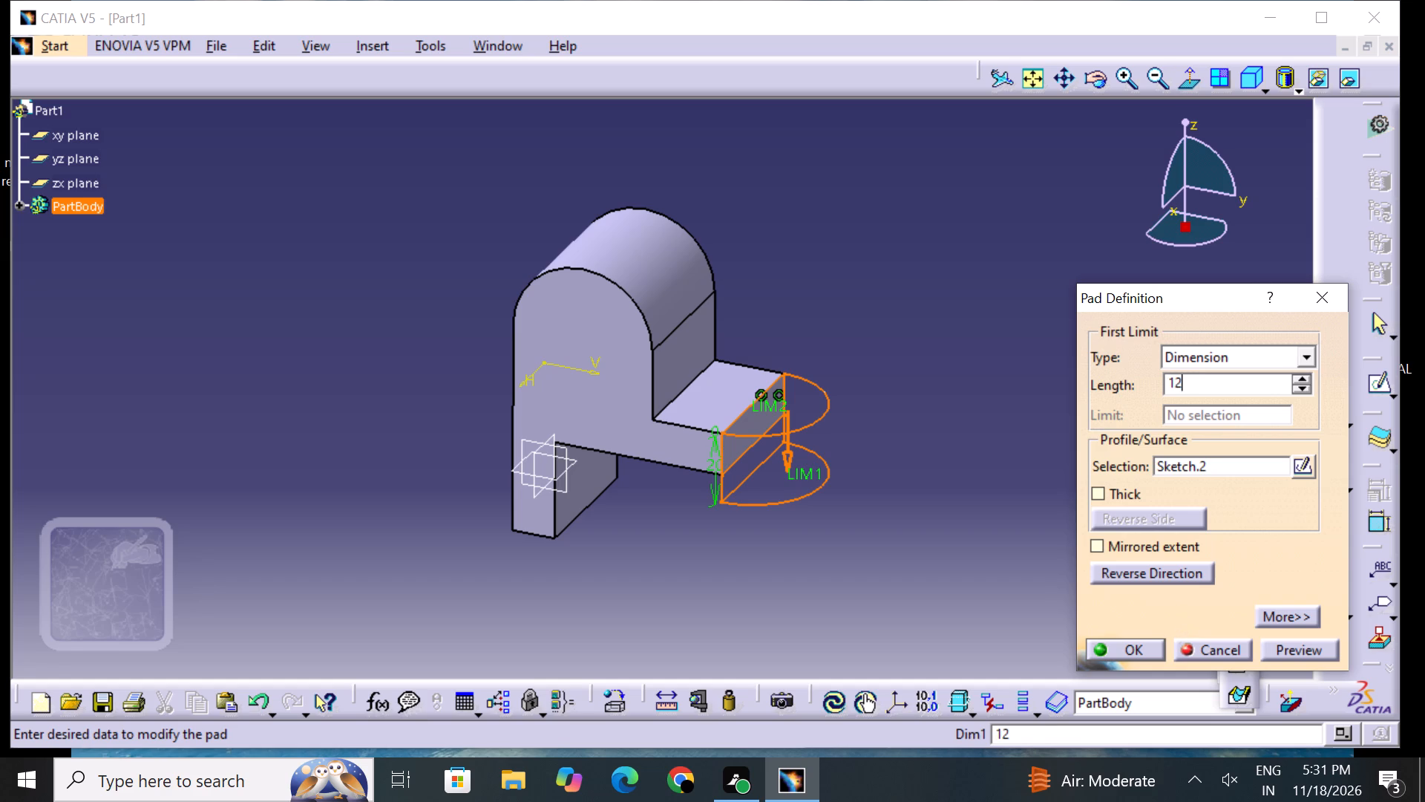
{"action": "left_click", "coordinate": [1301, 645]}
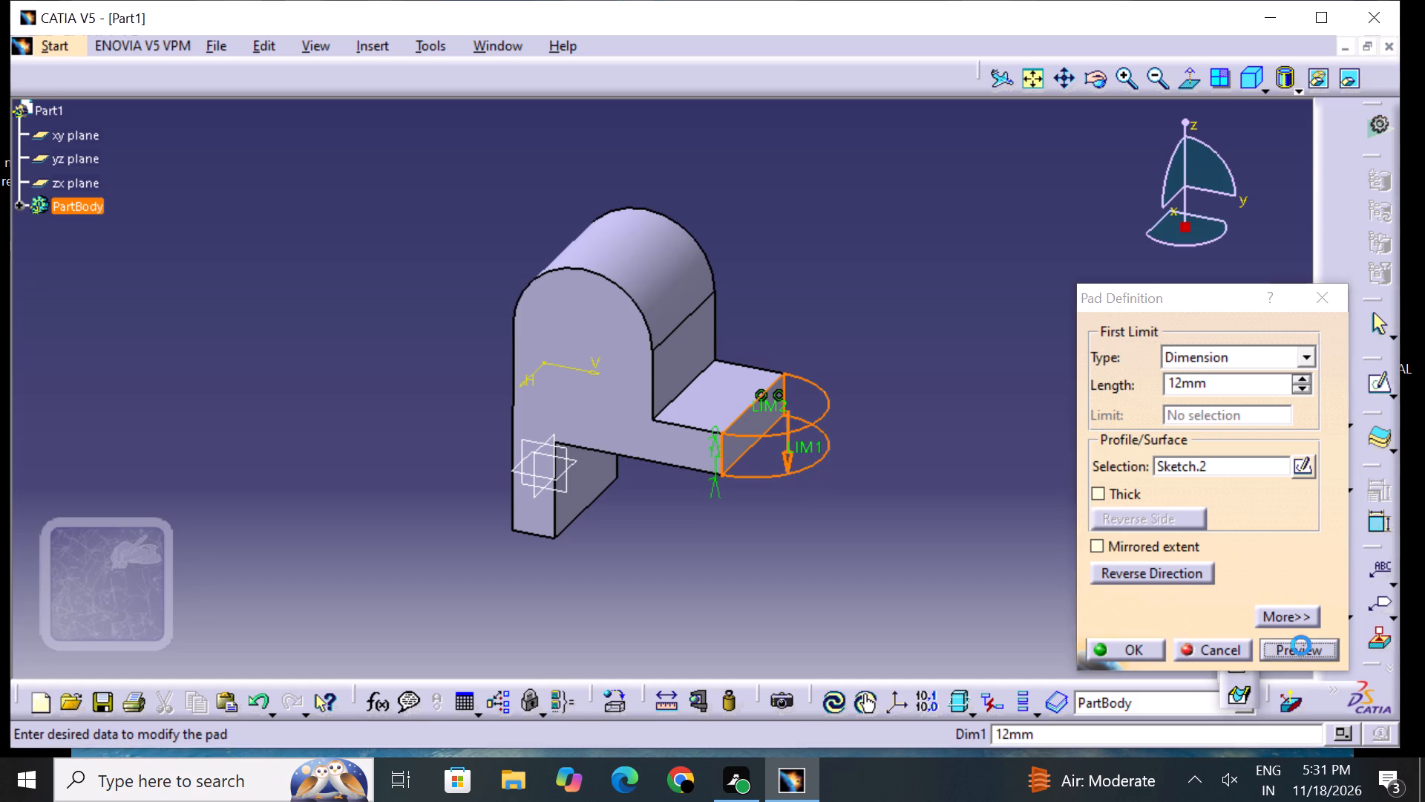
{"action": "left_click", "coordinate": [1130, 645]}
{"action": "left_click", "coordinate": [960, 606]}
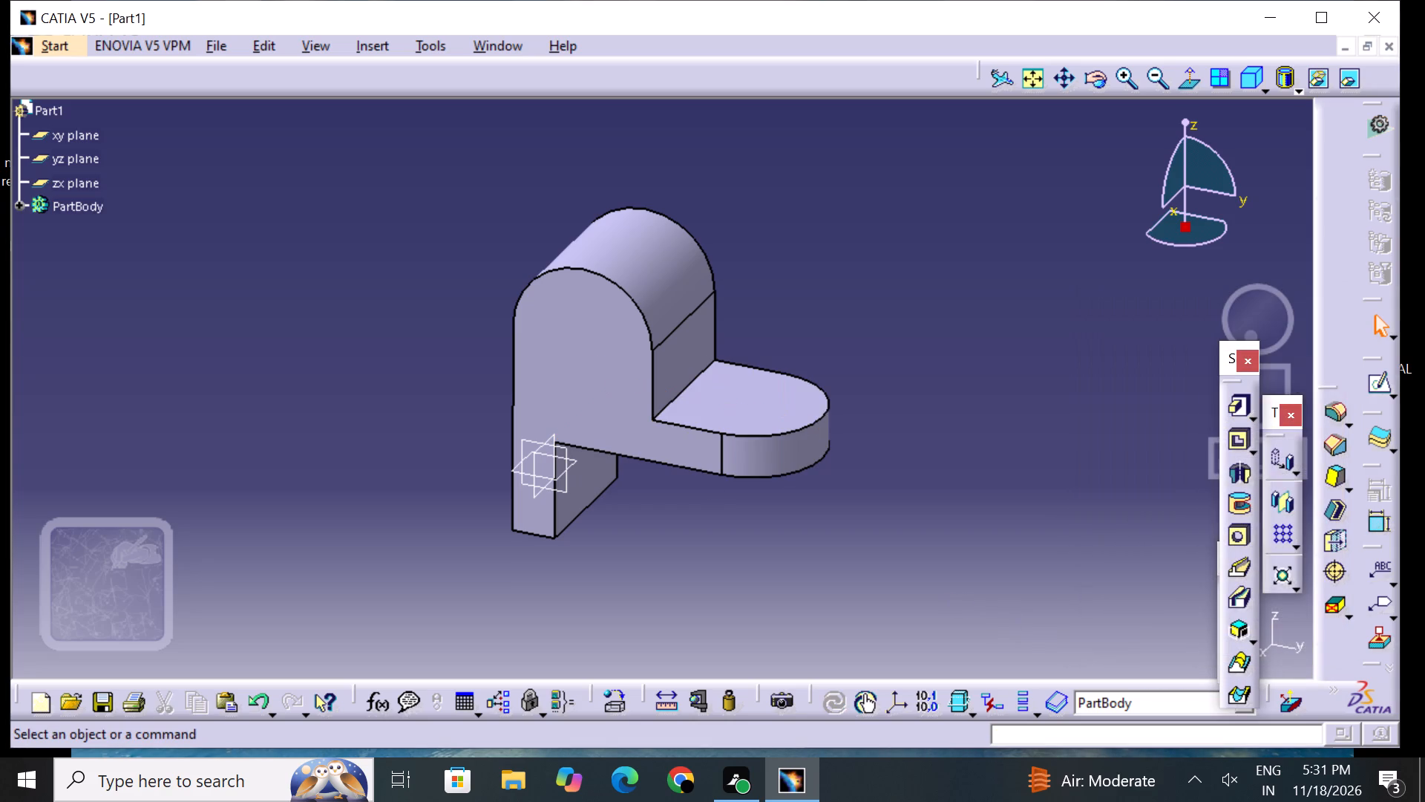
Examine the padded model from several angles, checking the rounded foot and the lower leg.
{"action": "middle_click_drag", "start_coordinate": [873, 601], "coordinate": [1000, 576]}
{"action": "middle_click_drag", "start_coordinate": [797, 567], "coordinate": [807, 571]}
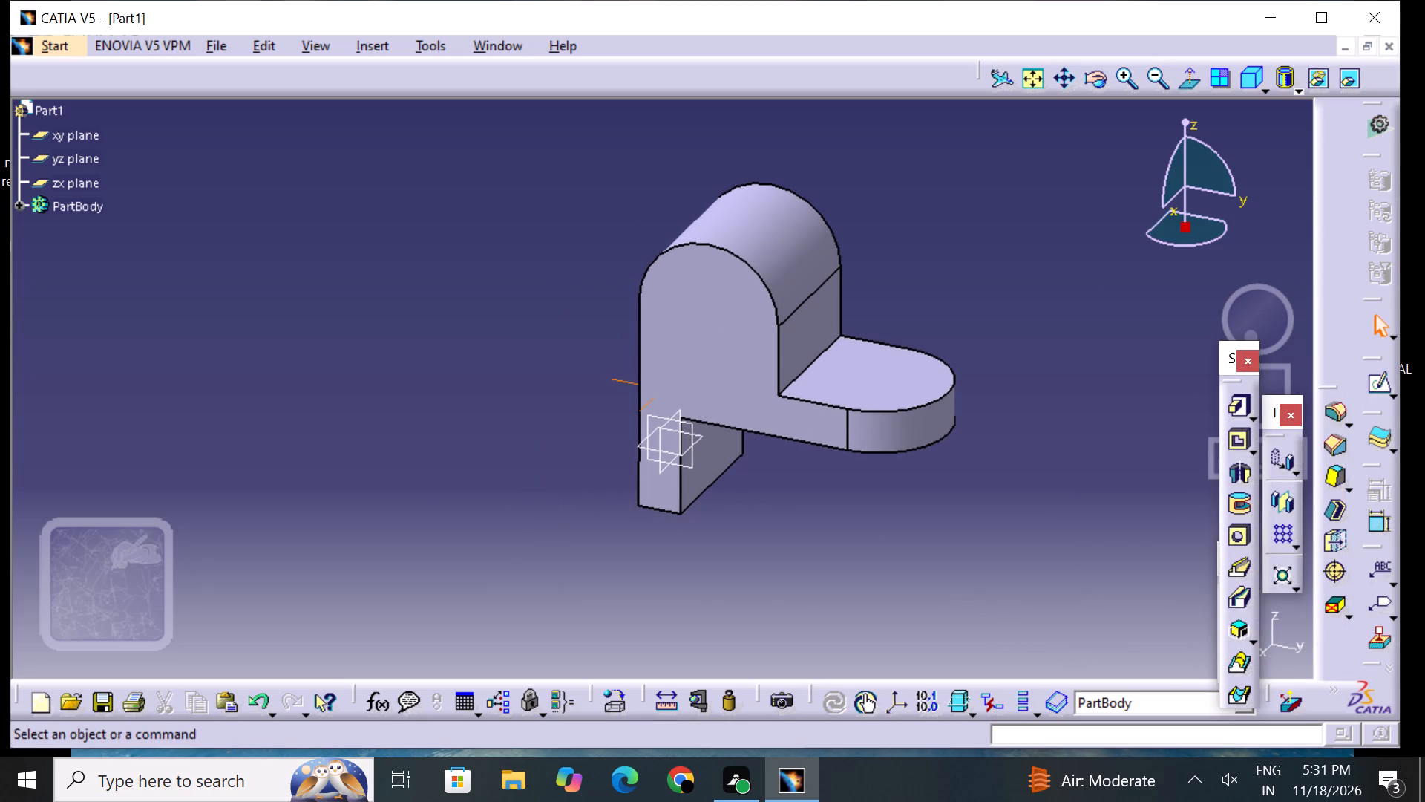
{"action": "middle_click_drag", "start_coordinate": [807, 571], "coordinate": [917, 585]}
{"action": "right_click_drag", "start_coordinate": [828, 576], "coordinate": [917, 585]}
{"action": "middle_click_drag", "start_coordinate": [822, 589], "coordinate": [813, 527]}
{"action": "right_click_drag", "start_coordinate": [822, 589], "coordinate": [813, 527]}
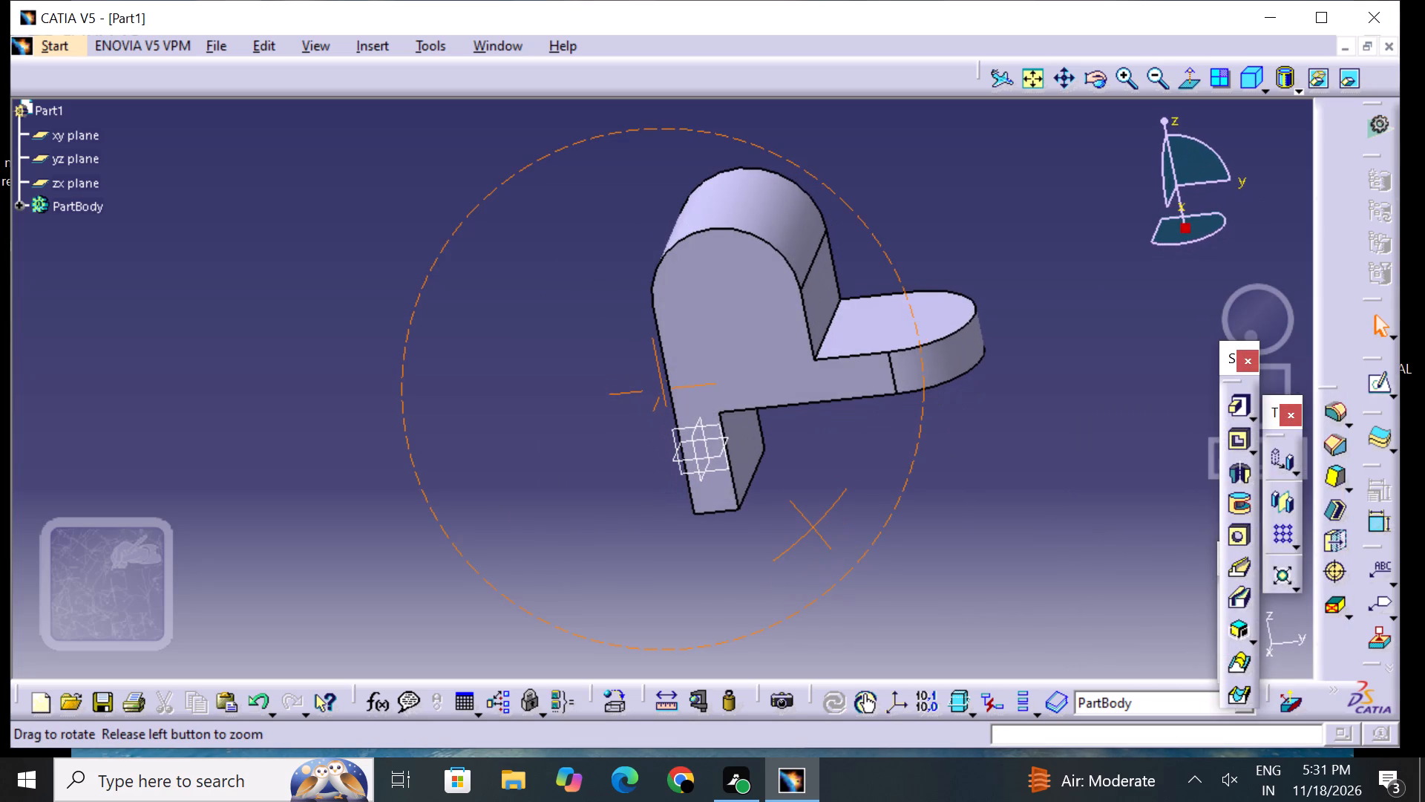
{"action": "right_click_drag", "start_coordinate": [813, 527], "coordinate": [813, 526]}
{"action": "middle_click_drag", "start_coordinate": [734, 573], "coordinate": [761, 524]}
{"action": "right_click_drag", "start_coordinate": [736, 573], "coordinate": [761, 524]}
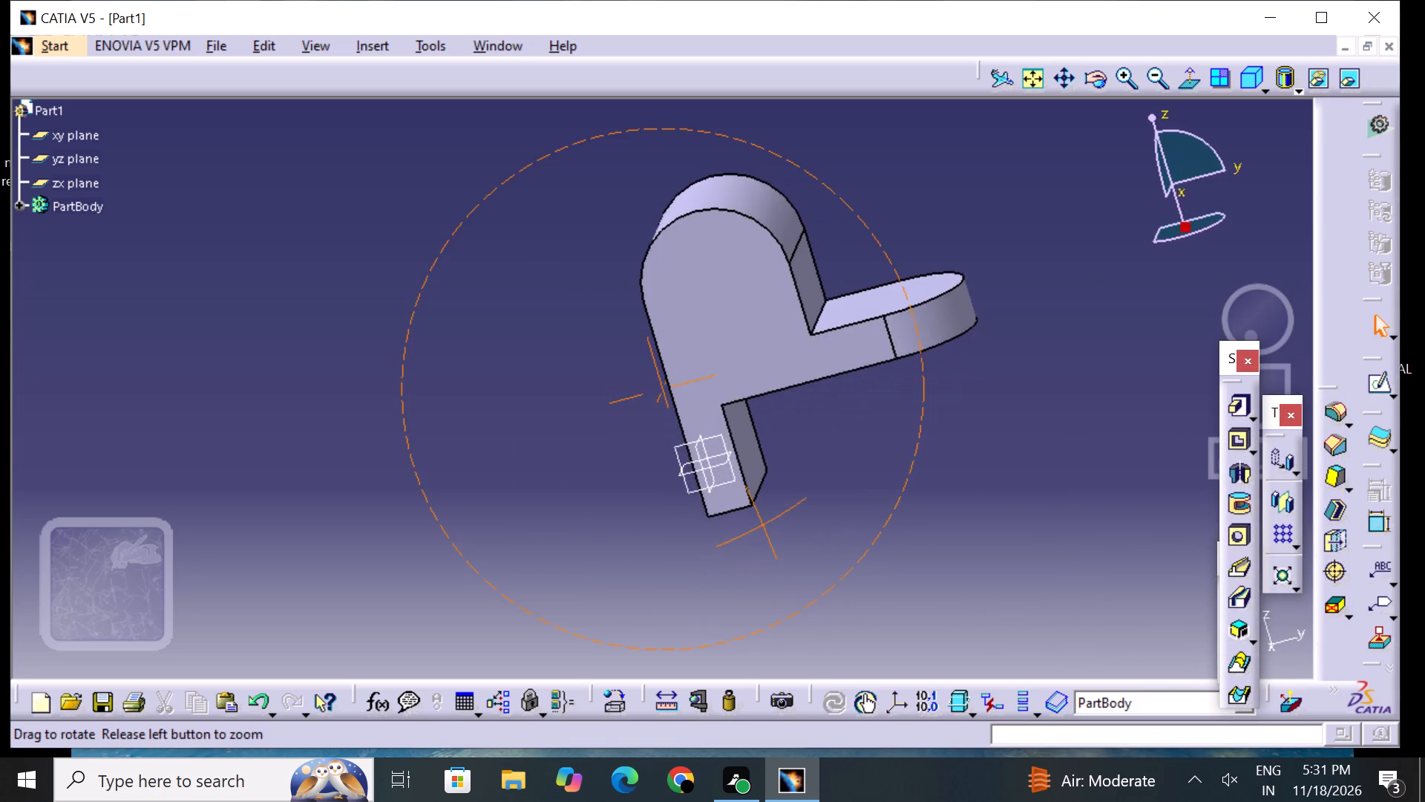
{"action": "right_click_drag", "start_coordinate": [761, 524], "coordinate": [800, 567]}
{"action": "middle_click_drag", "start_coordinate": [761, 524], "coordinate": [800, 567]}
{"action": "middle_click_drag", "start_coordinate": [1012, 531], "coordinate": [653, 544]}
{"action": "right_click_drag", "start_coordinate": [1011, 535], "coordinate": [653, 544]}
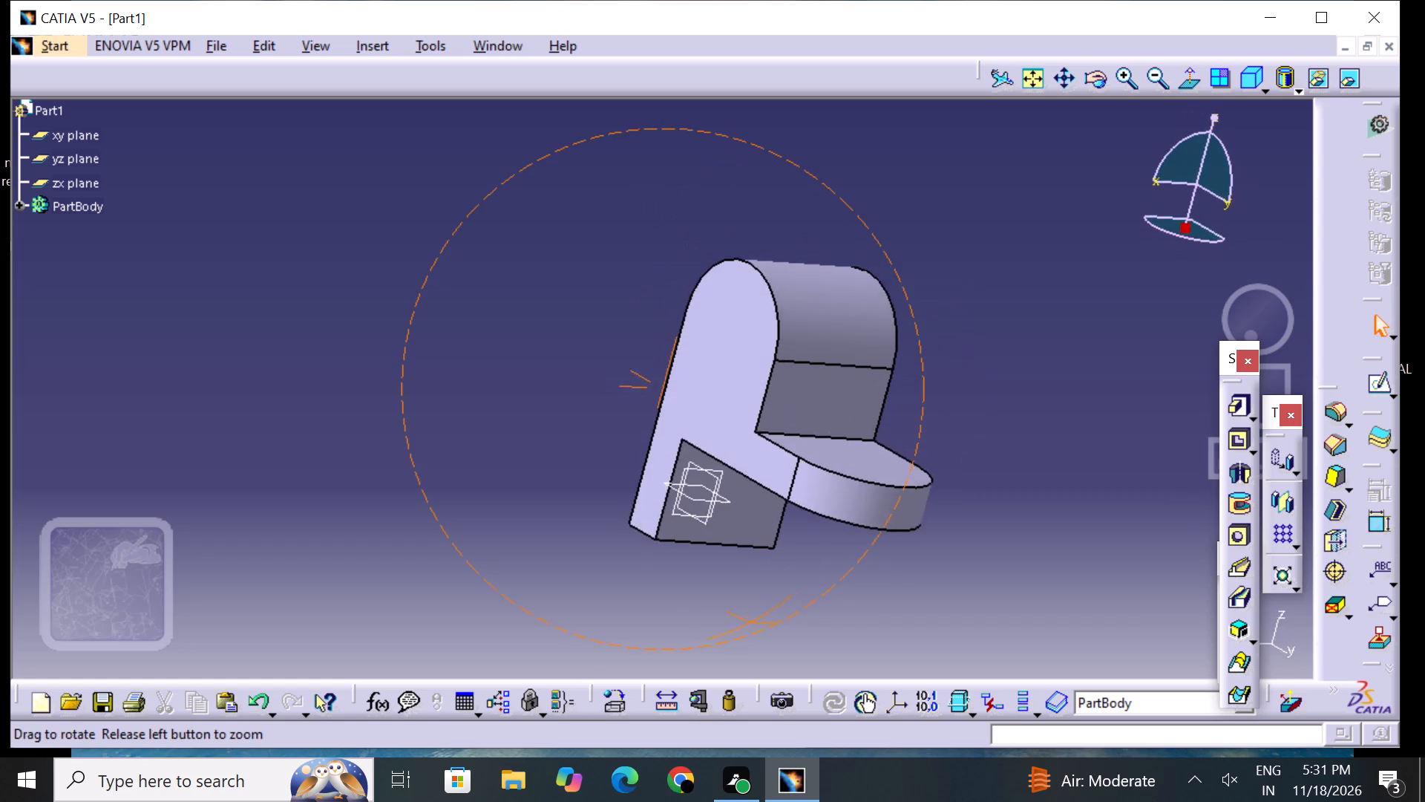
{"action": "right_click_drag", "start_coordinate": [653, 544], "coordinate": [753, 540]}
{"action": "middle_click_drag", "start_coordinate": [653, 544], "coordinate": [753, 540]}
{"action": "right_click_drag", "start_coordinate": [753, 540], "coordinate": [753, 540]}
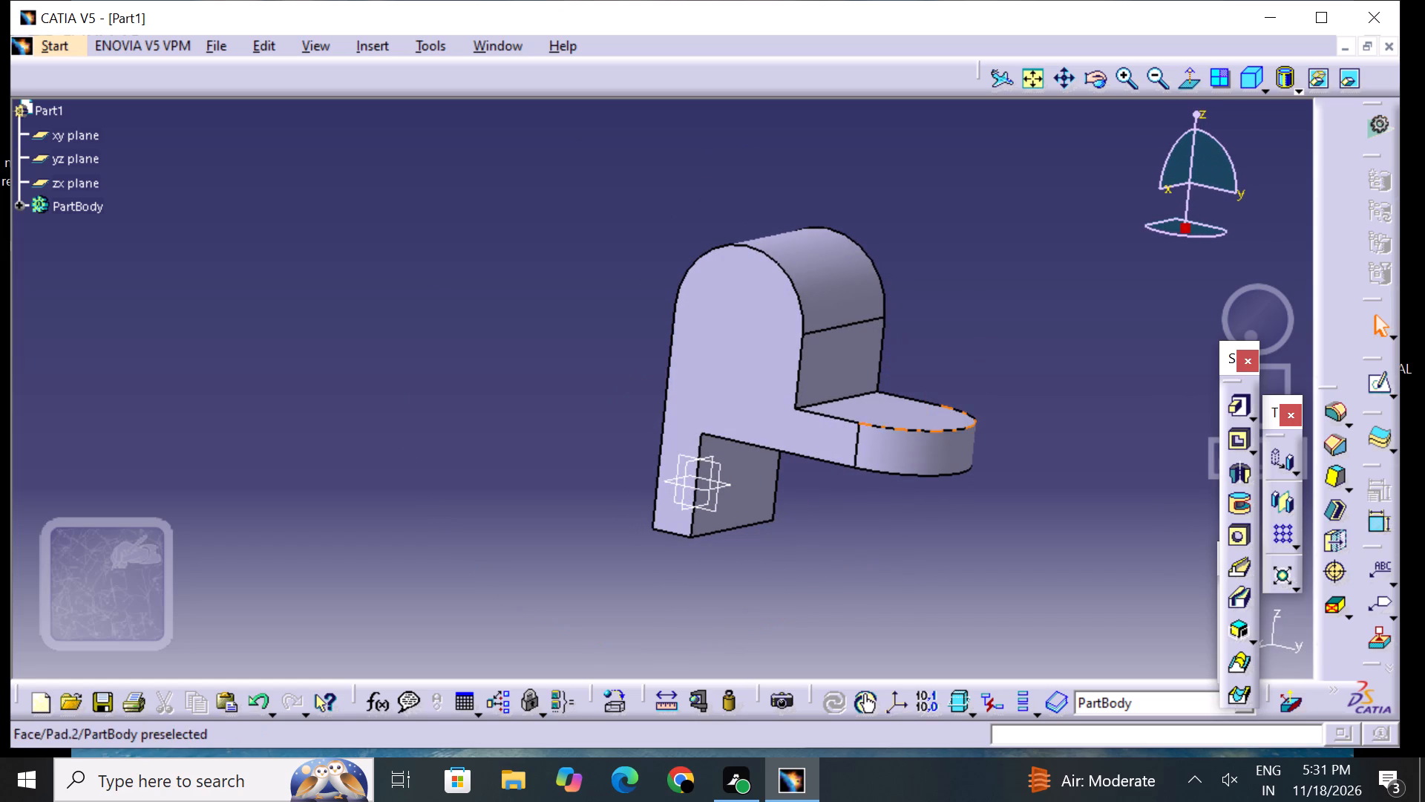
{"action": "middle_click_drag", "start_coordinate": [976, 535], "coordinate": [451, 365]}
{"action": "right_click_drag", "start_coordinate": [980, 463], "coordinate": [451, 365]}
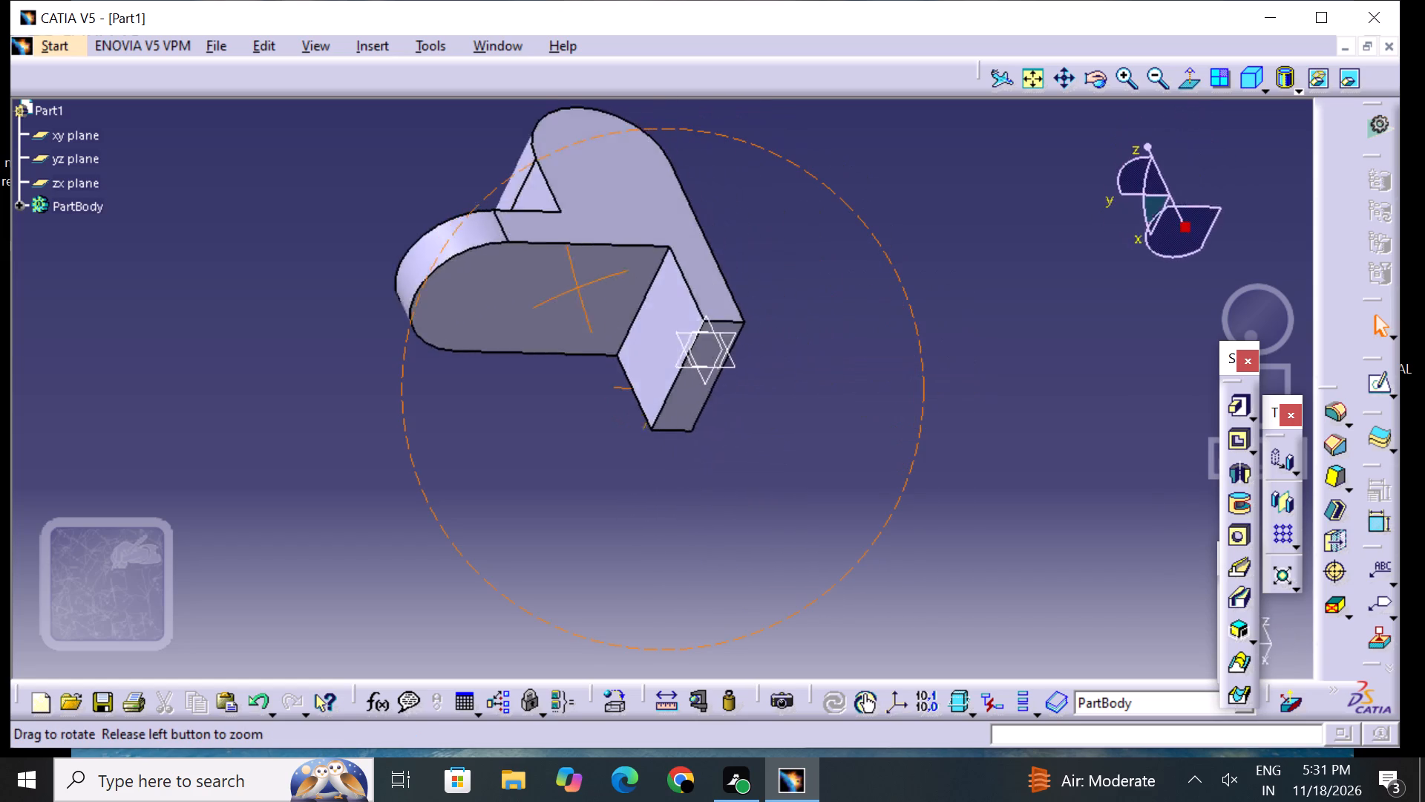
{"action": "middle_click_drag", "start_coordinate": [451, 365], "coordinate": [568, 515]}
{"action": "right_click_drag", "start_coordinate": [451, 365], "coordinate": [568, 515]}
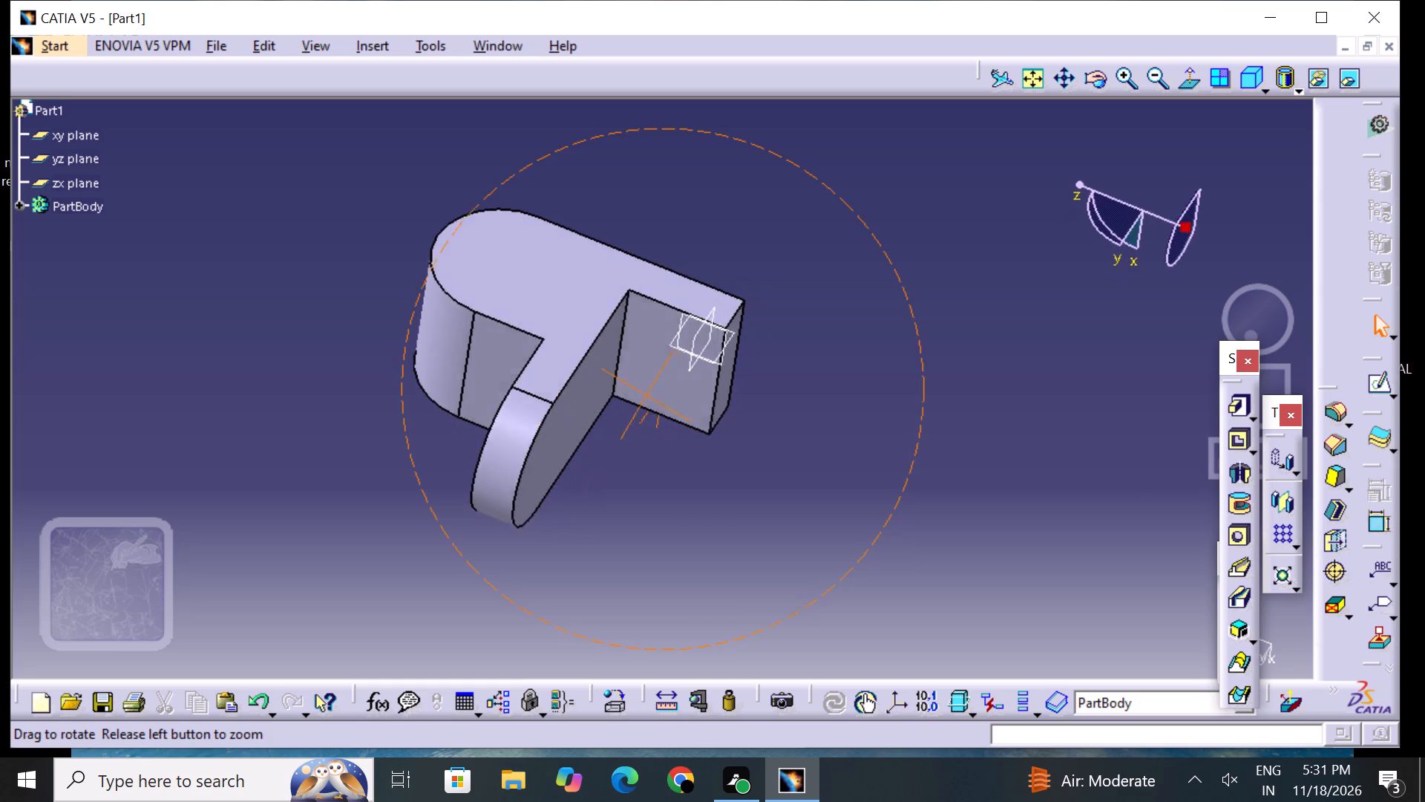
{"action": "middle_click_drag", "start_coordinate": [568, 515], "coordinate": [561, 512]}
{"action": "right_click_drag", "start_coordinate": [568, 515], "coordinate": [538, 492]}
{"action": "middle_click_drag", "start_coordinate": [387, 314], "coordinate": [701, 259]}
{"action": "right_click_drag", "start_coordinate": [389, 313], "coordinate": [702, 260]}
{"action": "scroll", "coordinate": [703, 261], "scroll_direction": "up", "scroll_amount": 1}
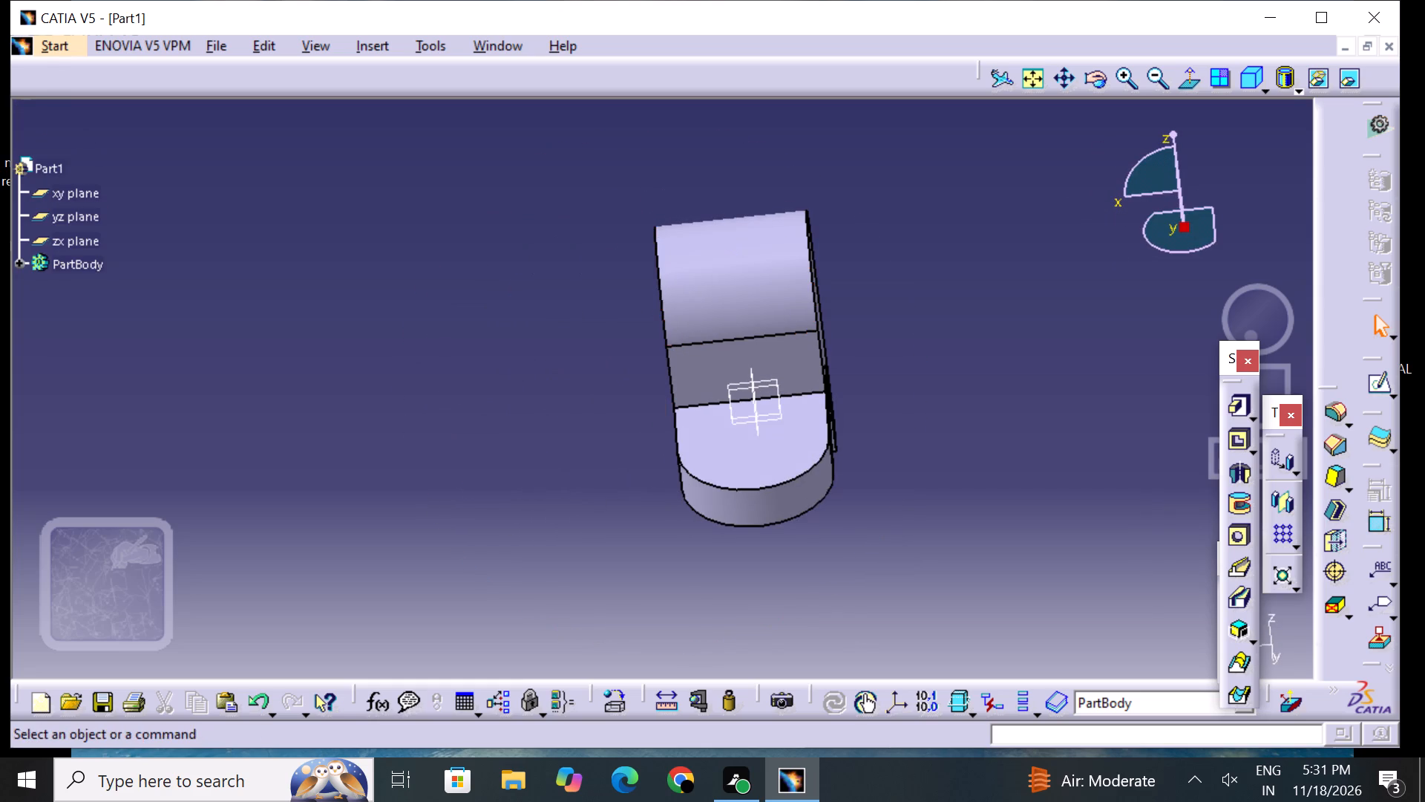
Start a sketch on the lower leg's vertical face beneath the rounded foot.
{"action": "middle_click_drag", "start_coordinate": [583, 449], "coordinate": [816, 439]}
{"action": "right_click_drag", "start_coordinate": [587, 451], "coordinate": [816, 439]}
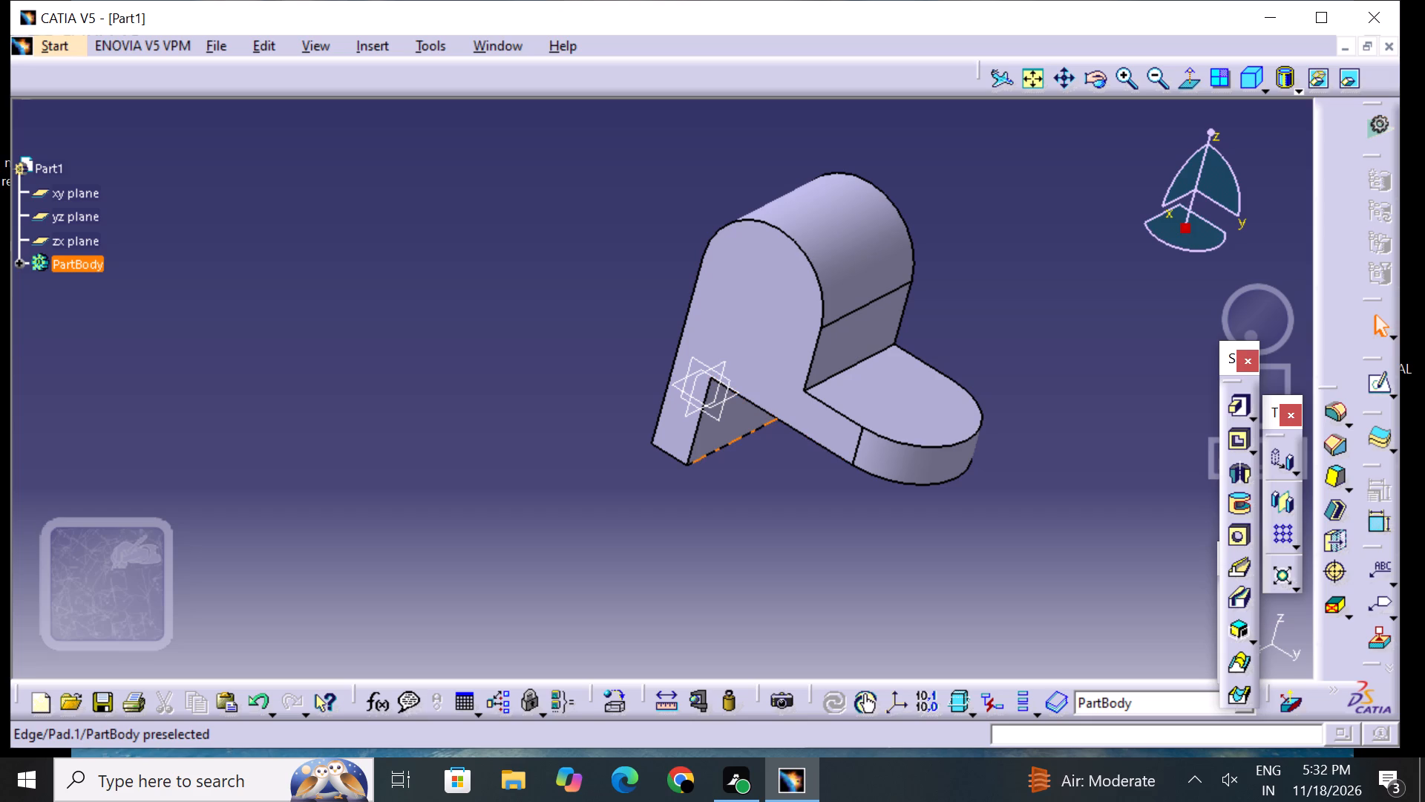
{"action": "left_click", "coordinate": [731, 414]}
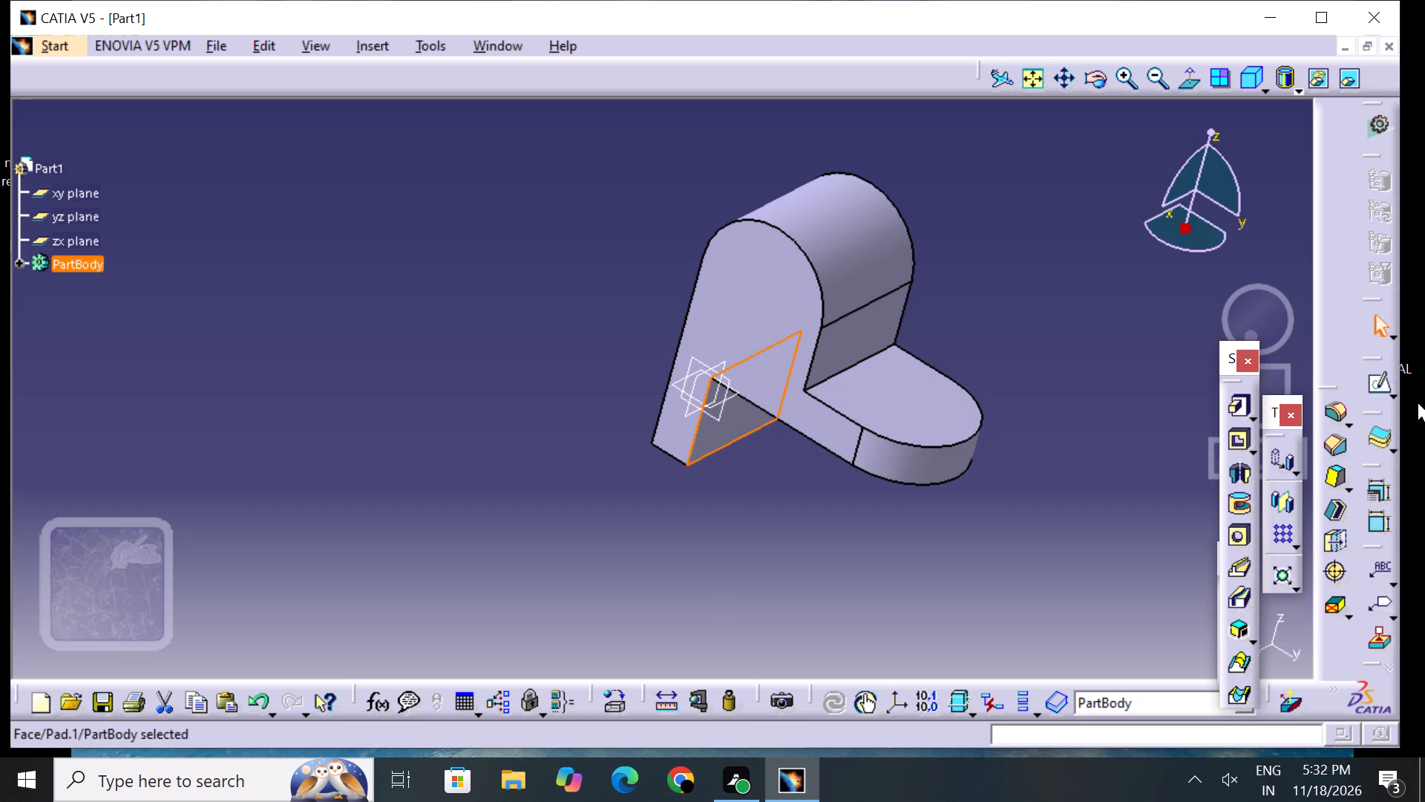
{"action": "left_click", "coordinate": [1377, 376]}
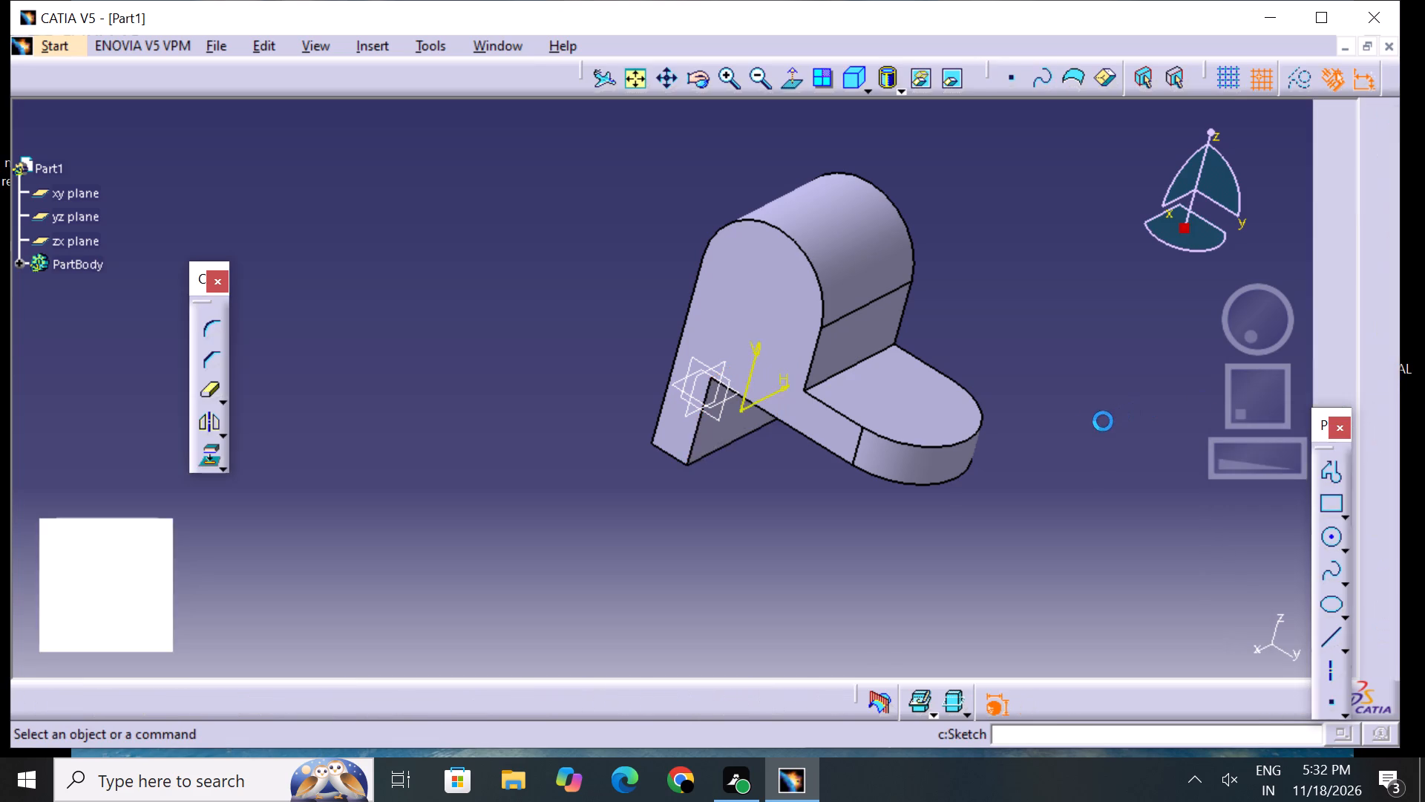
Project the lower leg's bottom edge onto the sketch plane.
{"action": "middle_click_drag", "start_coordinate": [1085, 415], "coordinate": [961, 423]}
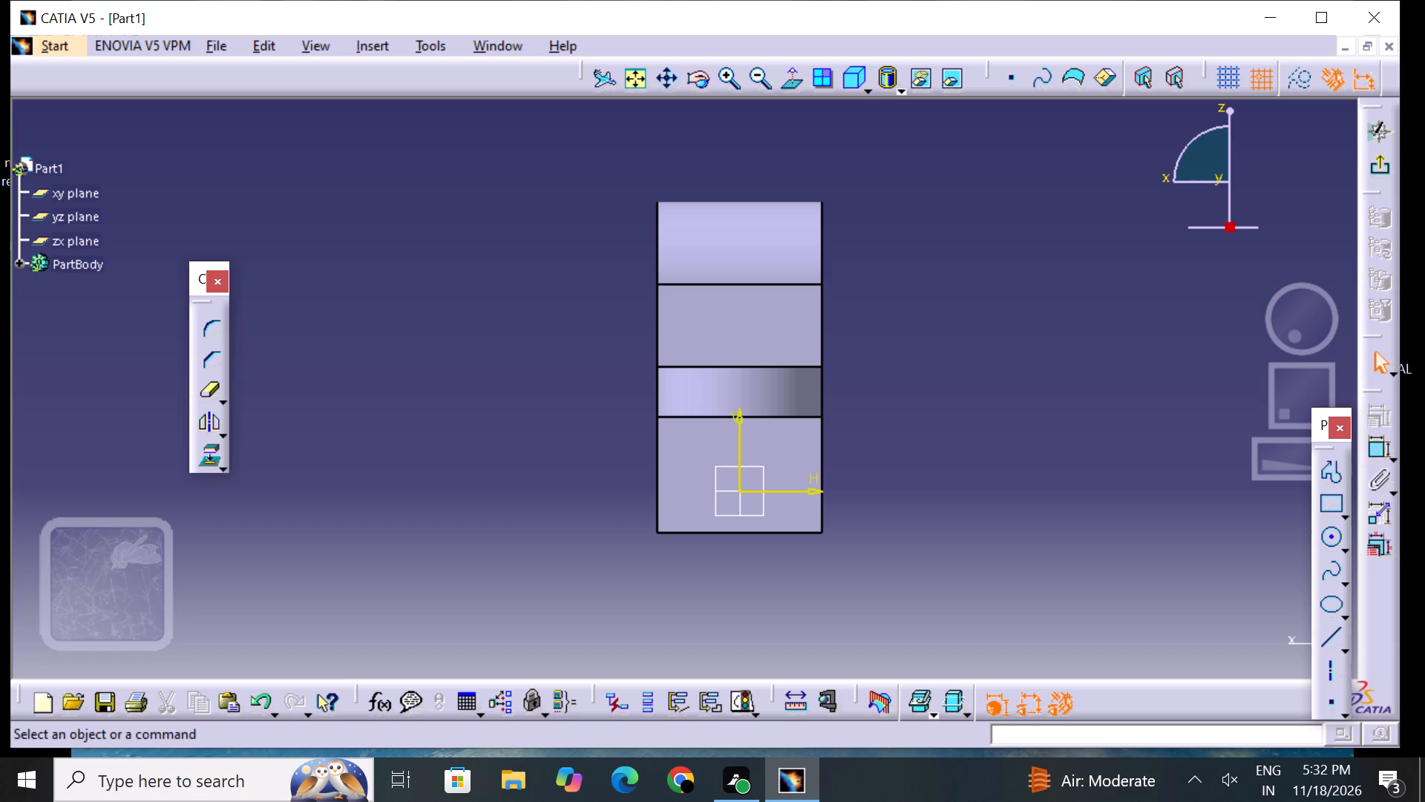
{"action": "left_click", "coordinate": [726, 69]}
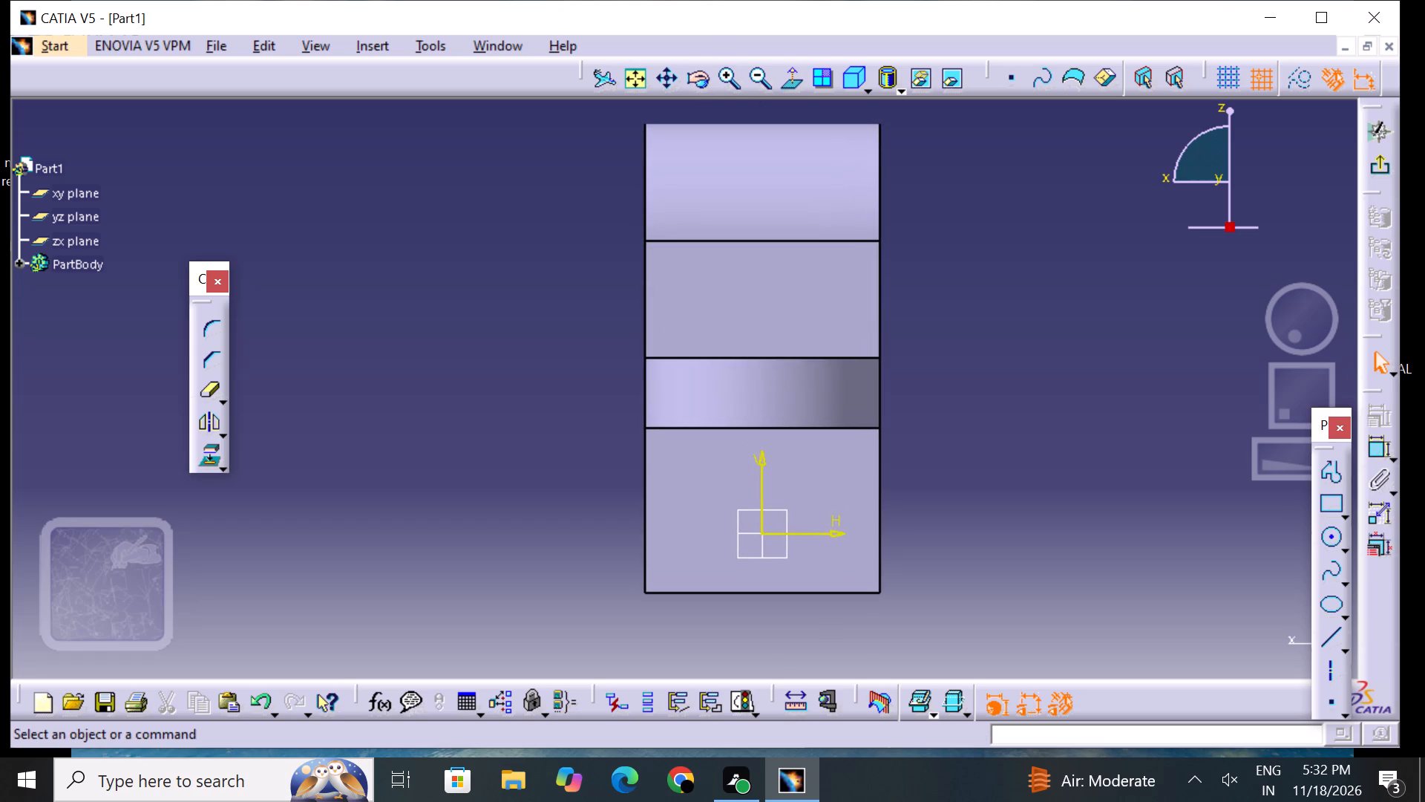
{"action": "middle_click_drag", "start_coordinate": [824, 192], "coordinate": [717, 235]}
{"action": "left_click", "coordinate": [735, 79]}
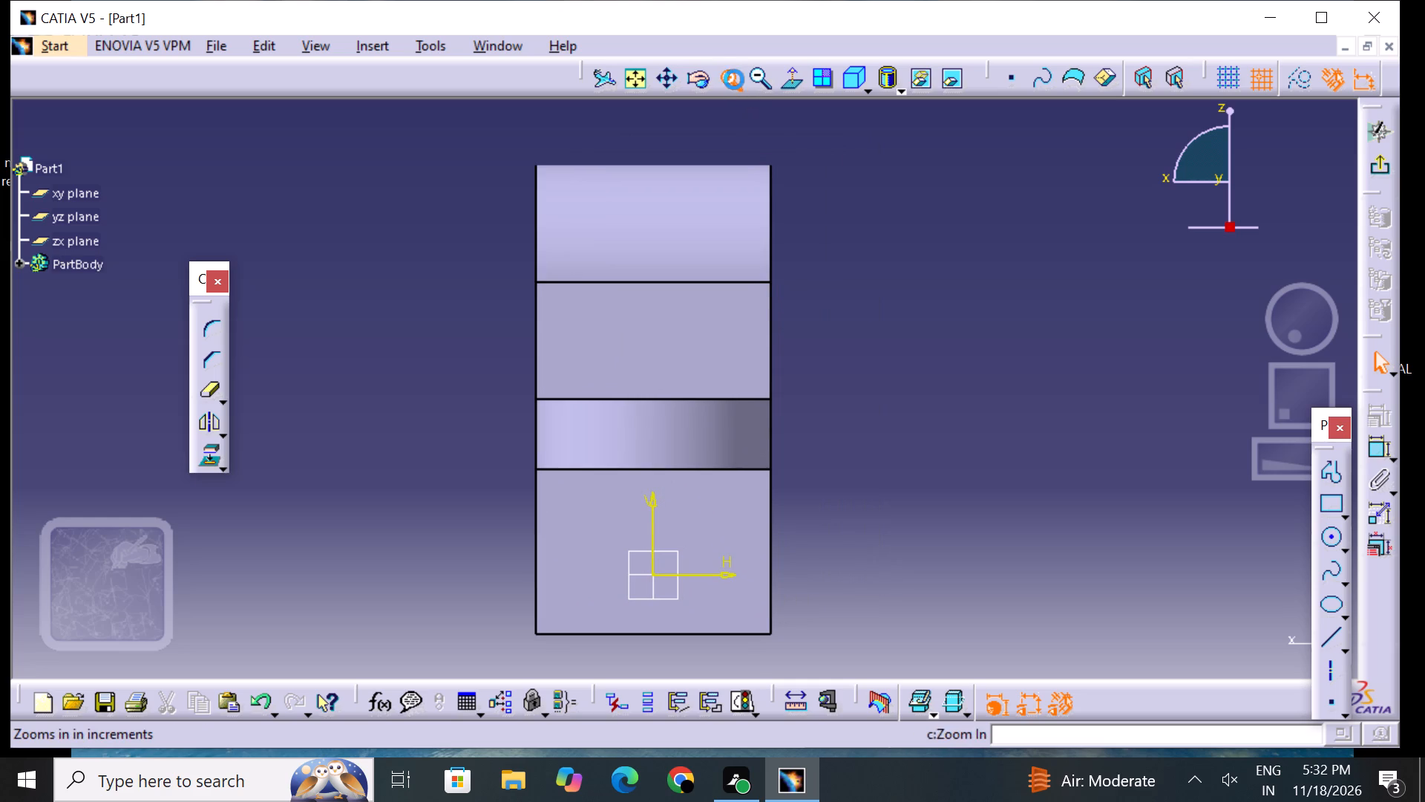
{"action": "middle_click", "coordinate": [725, 145]}
{"action": "left_click", "coordinate": [756, 82]}
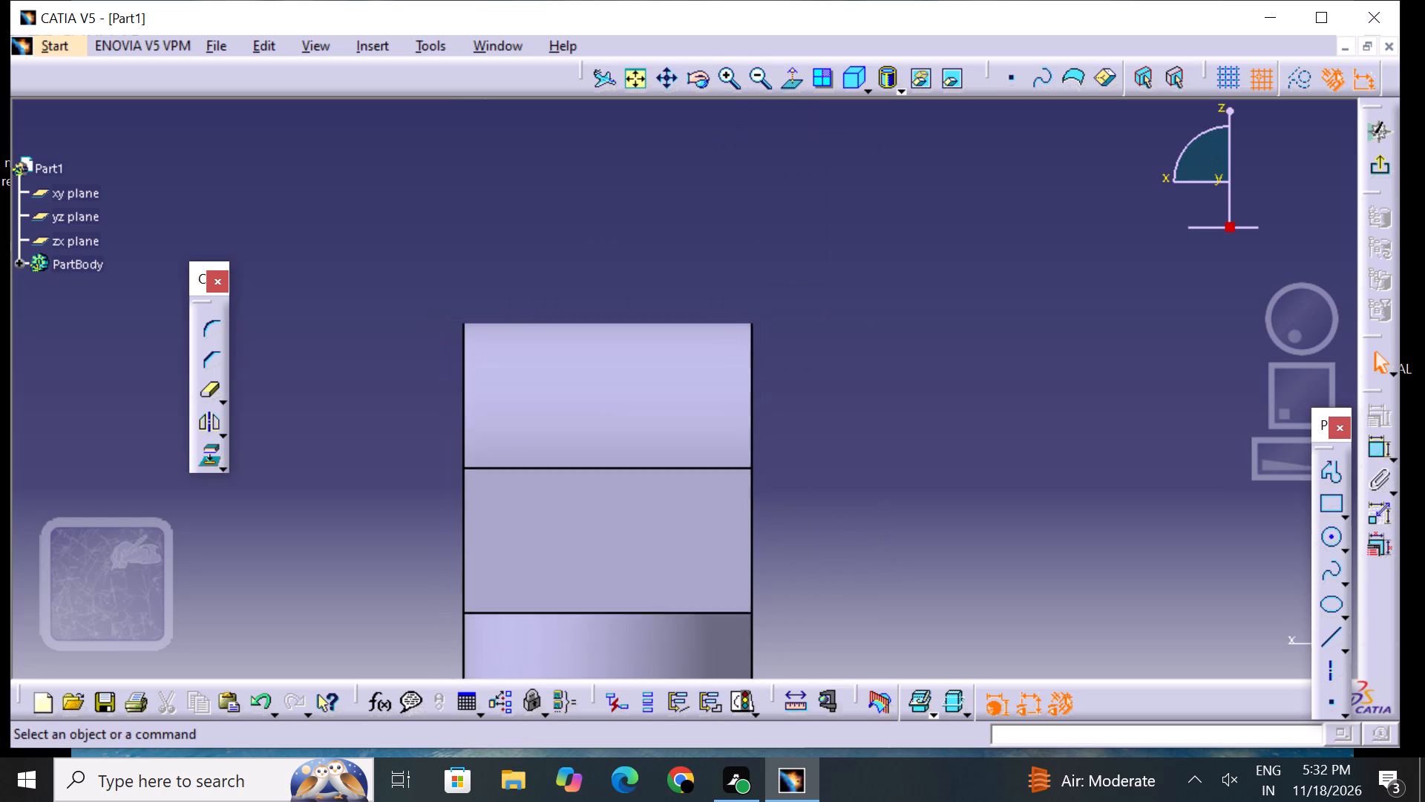
{"action": "middle_click_drag", "start_coordinate": [666, 307], "coordinate": [730, 158]}
{"action": "middle_click_drag", "start_coordinate": [711, 221], "coordinate": [709, 181]}
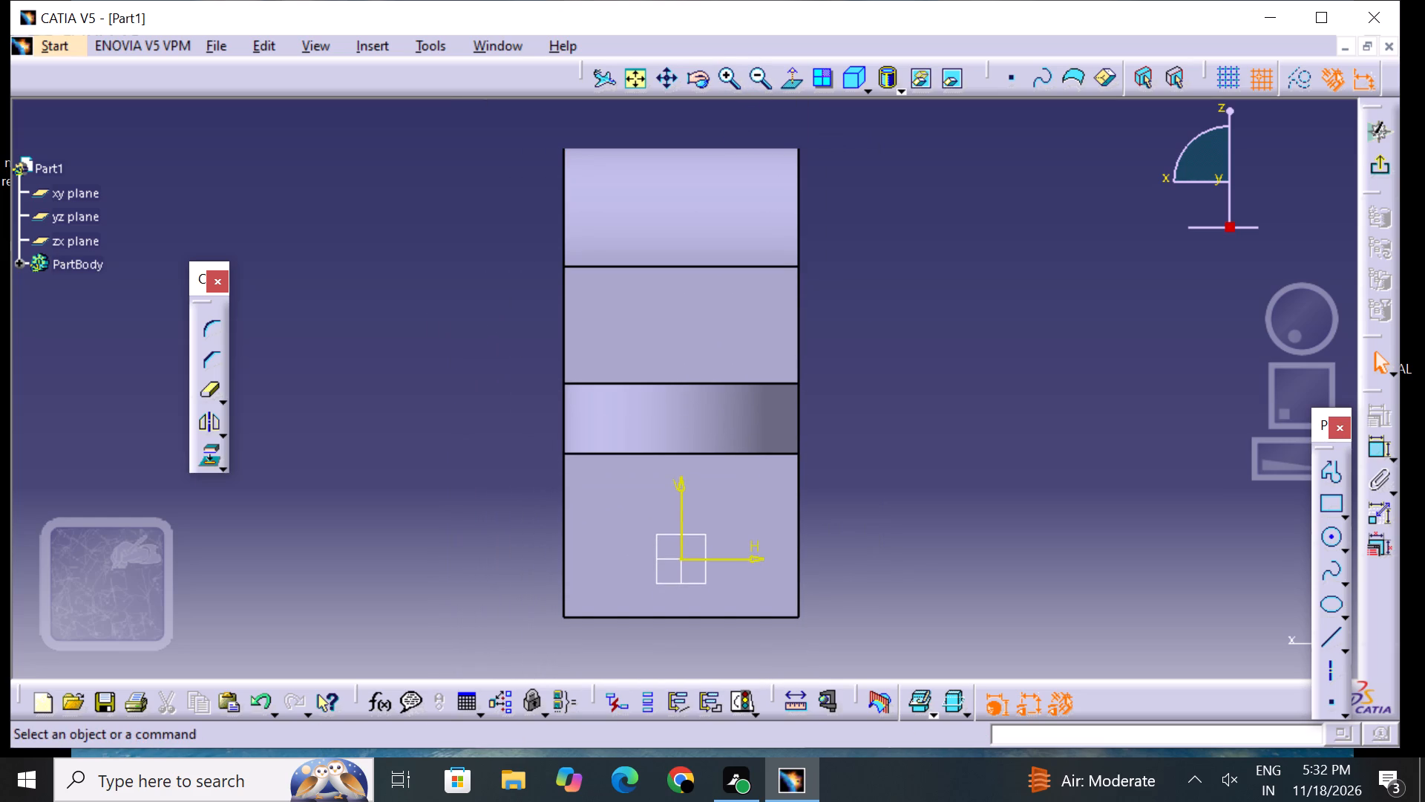
{"action": "left_click_drag", "start_coordinate": [680, 535], "coordinate": [680, 451]}
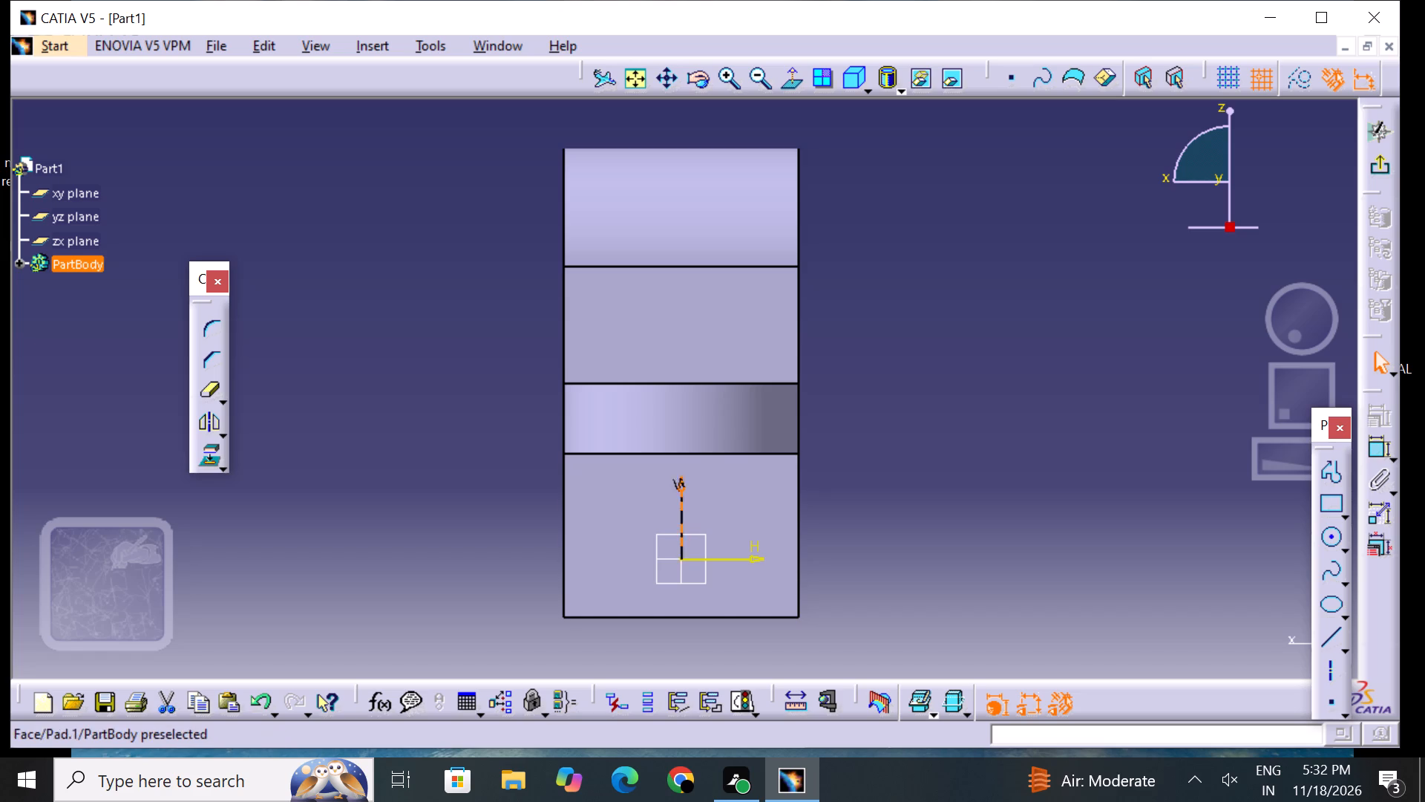
{"action": "left_click", "coordinate": [984, 561]}
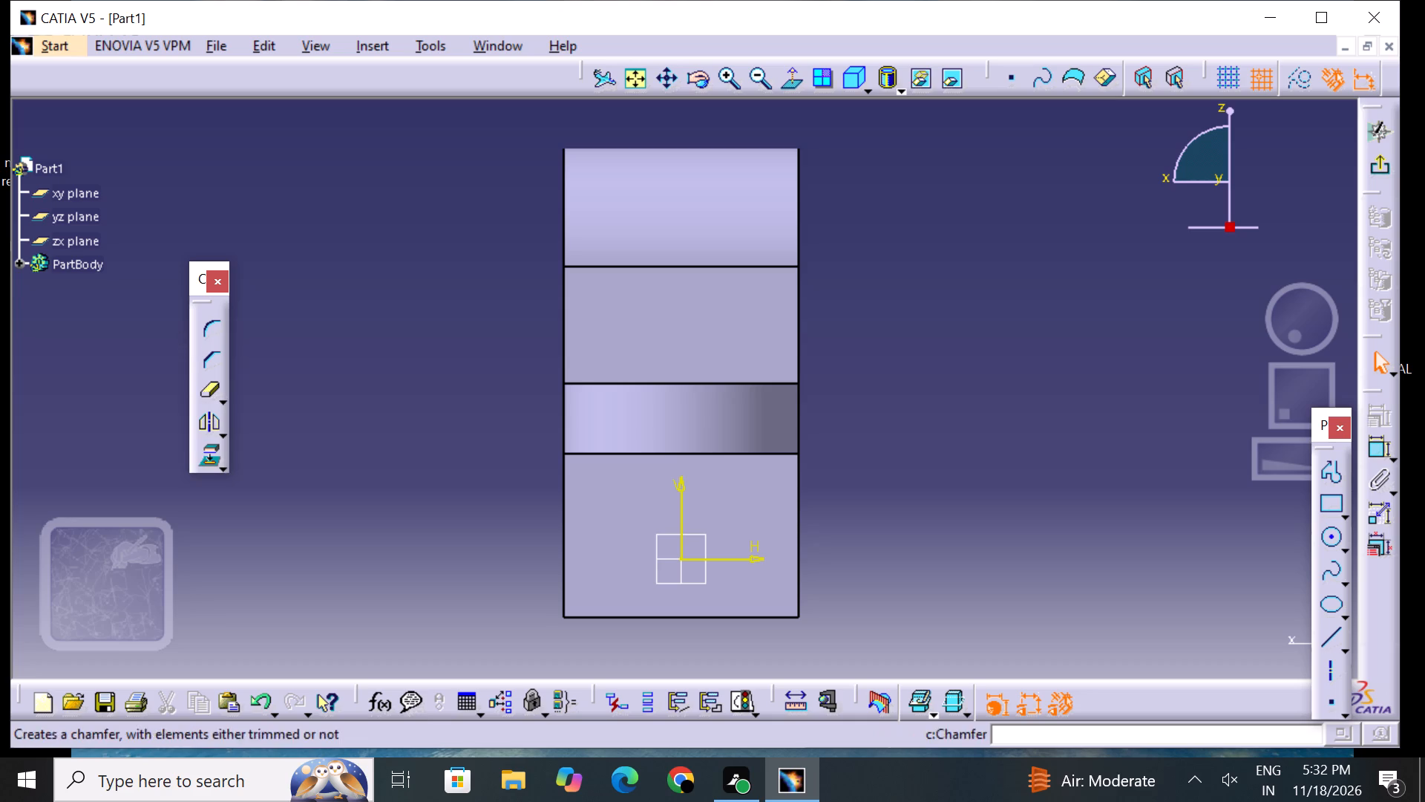
{"action": "scroll", "coordinate": [164, 309], "scroll_direction": "down", "scroll_amount": 1}
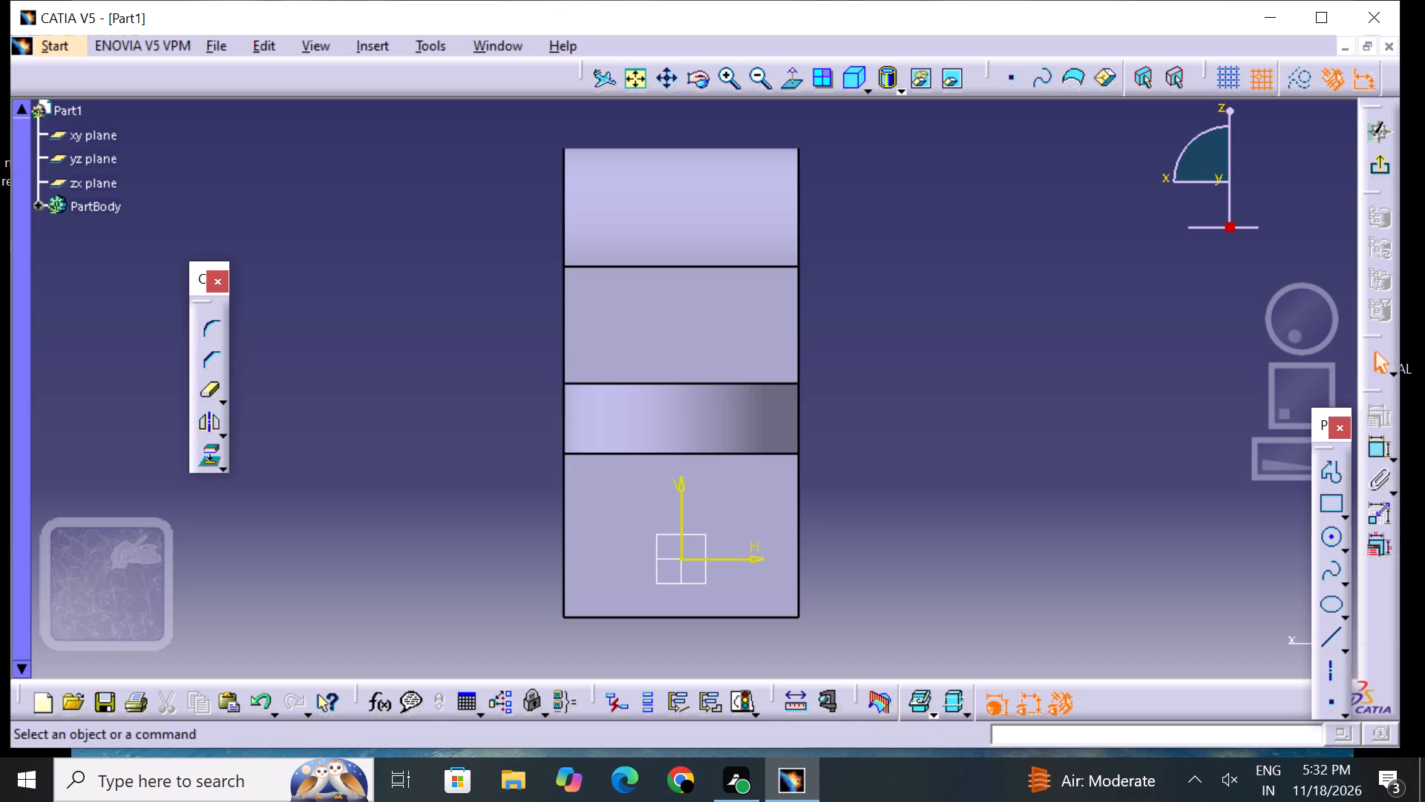
{"action": "left_click", "coordinate": [214, 463]}
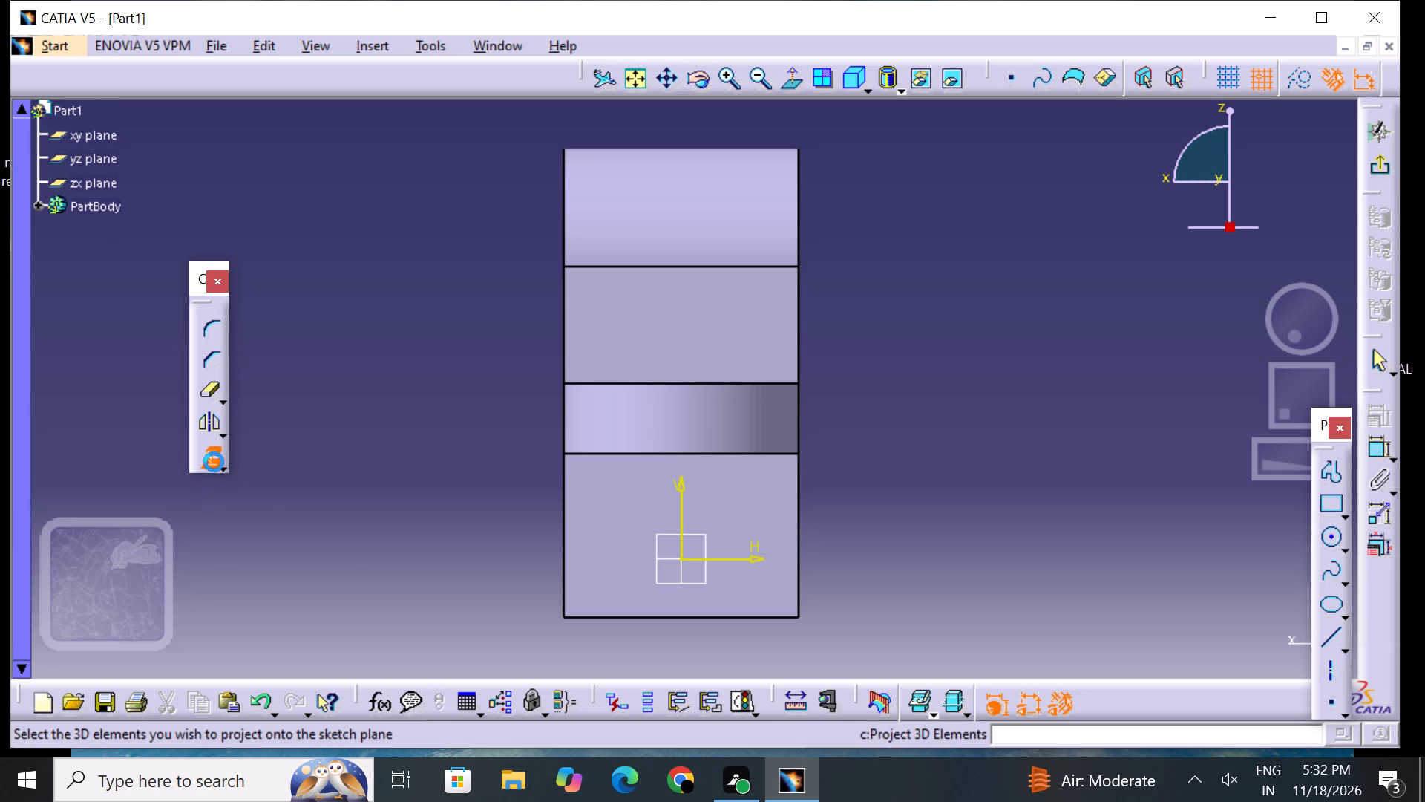
{"action": "left_click", "coordinate": [602, 614]}
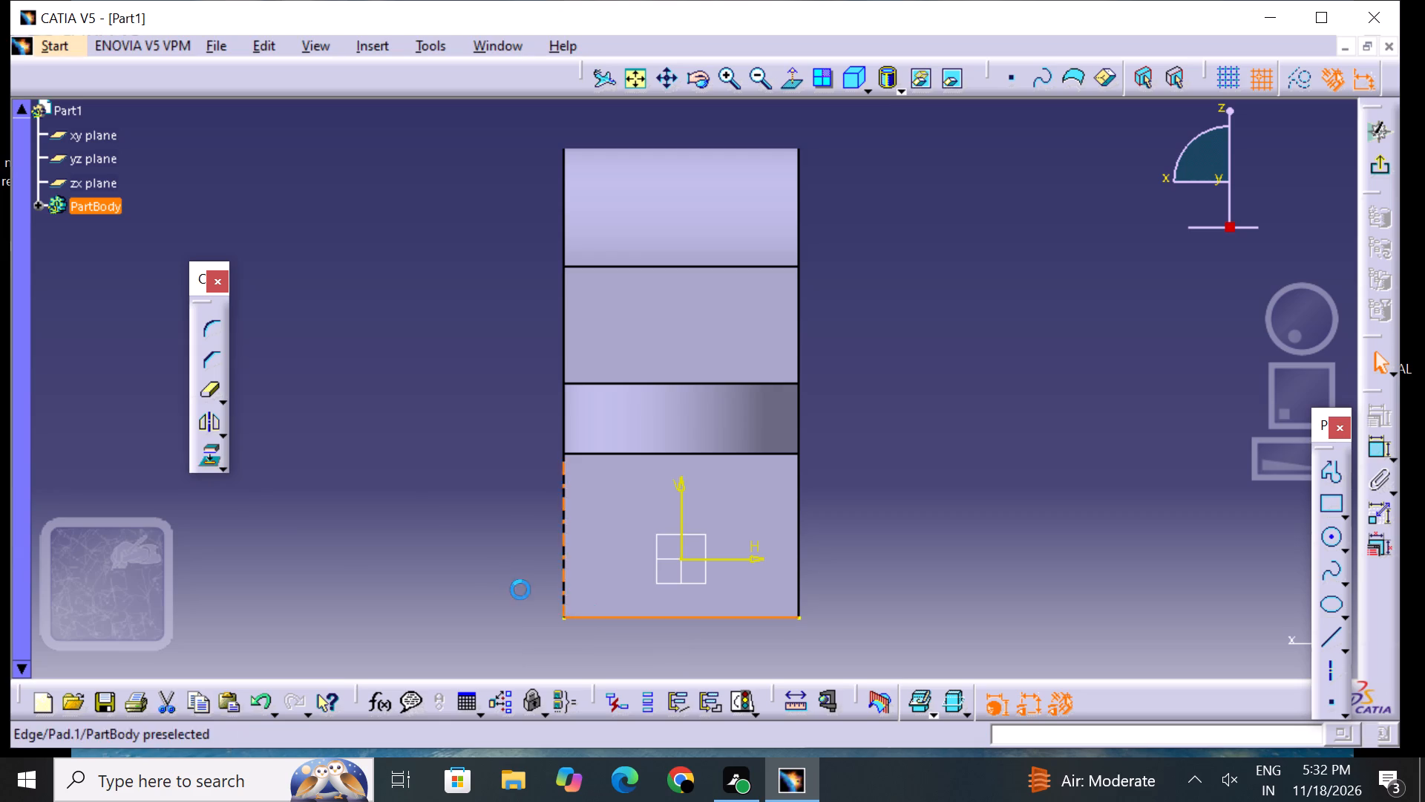
{"action": "left_click", "coordinate": [427, 506]}
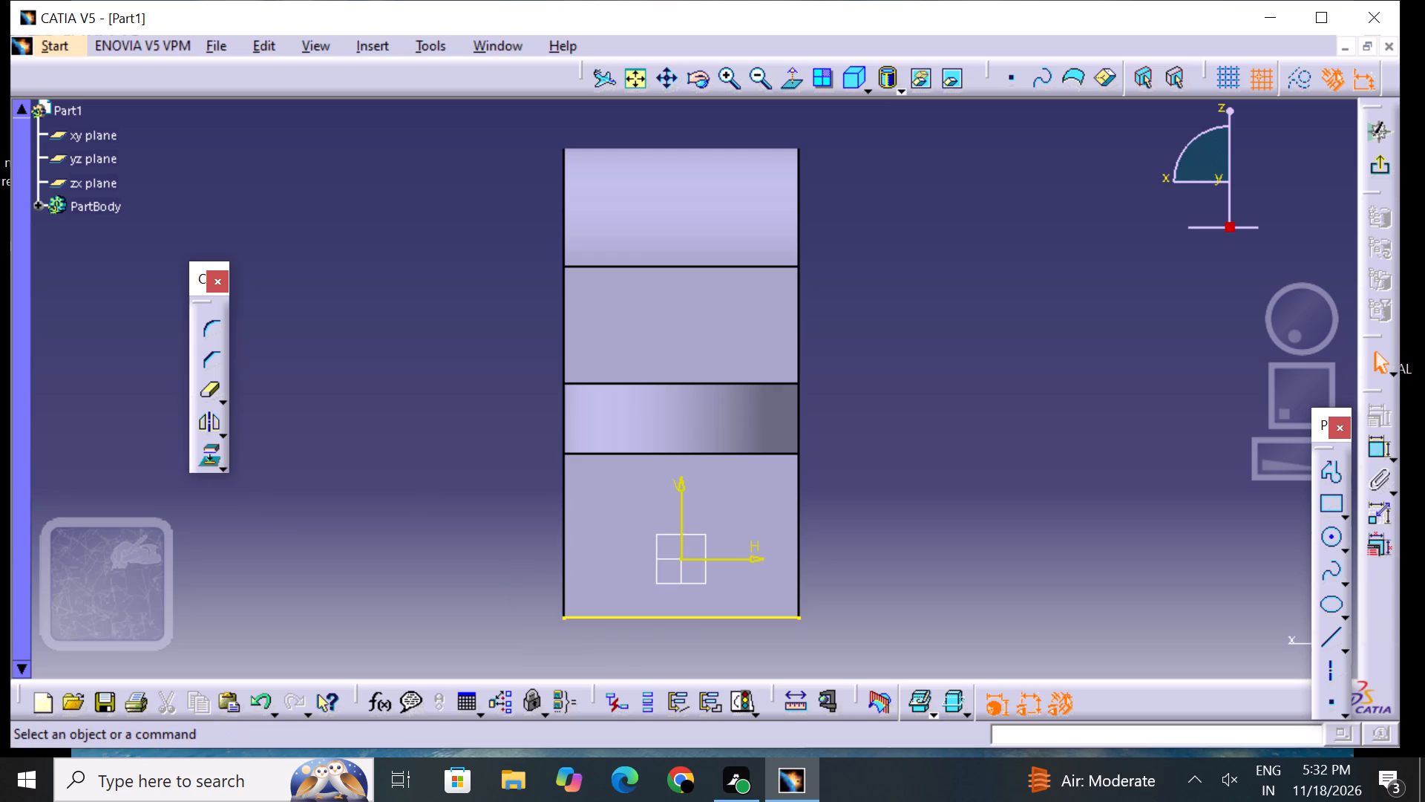
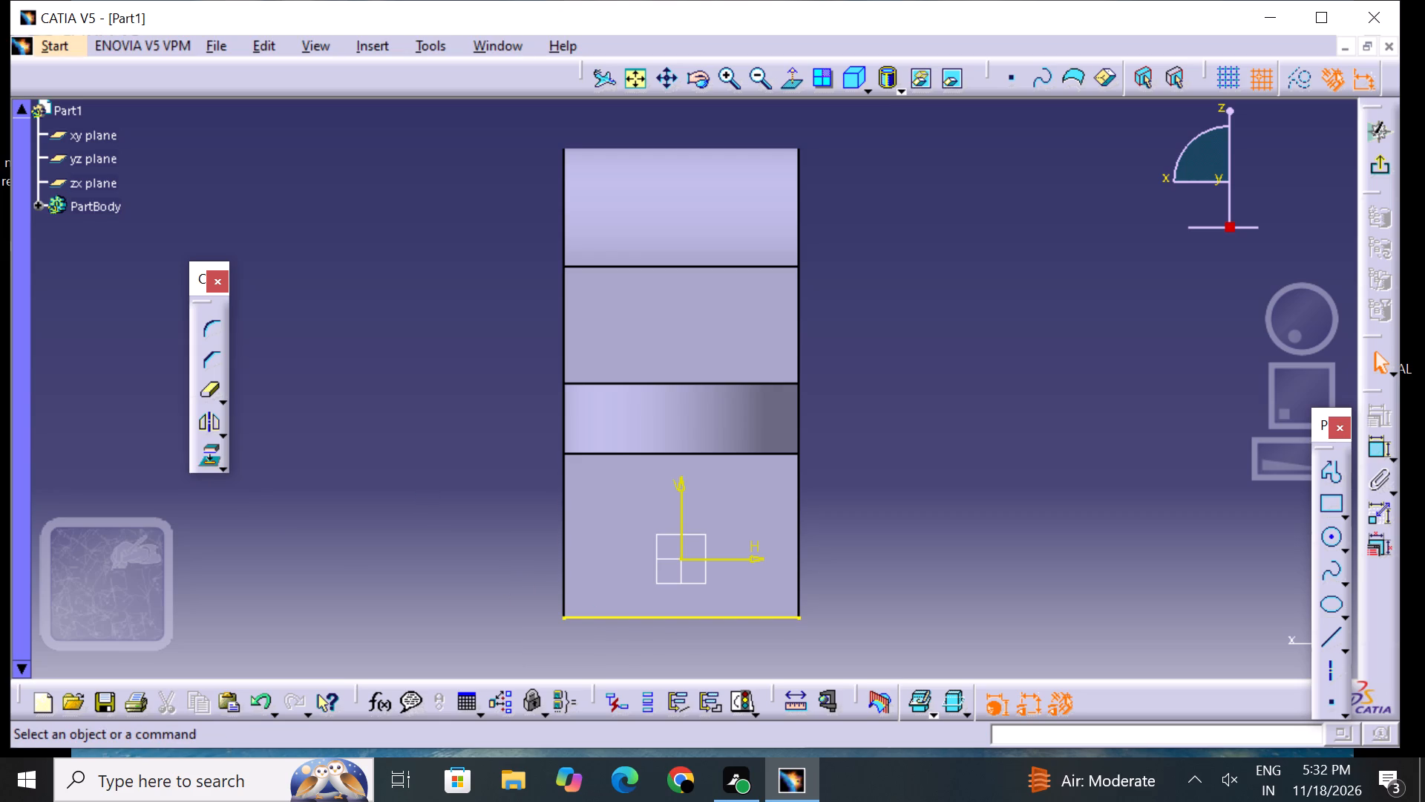
Draw a circle about 28 mm in diameter below the lower leg's projected bottom edge, centred on the sketch's vertical axis.
{"action": "middle_click_drag", "start_coordinate": [577, 479], "coordinate": [606, 393]}
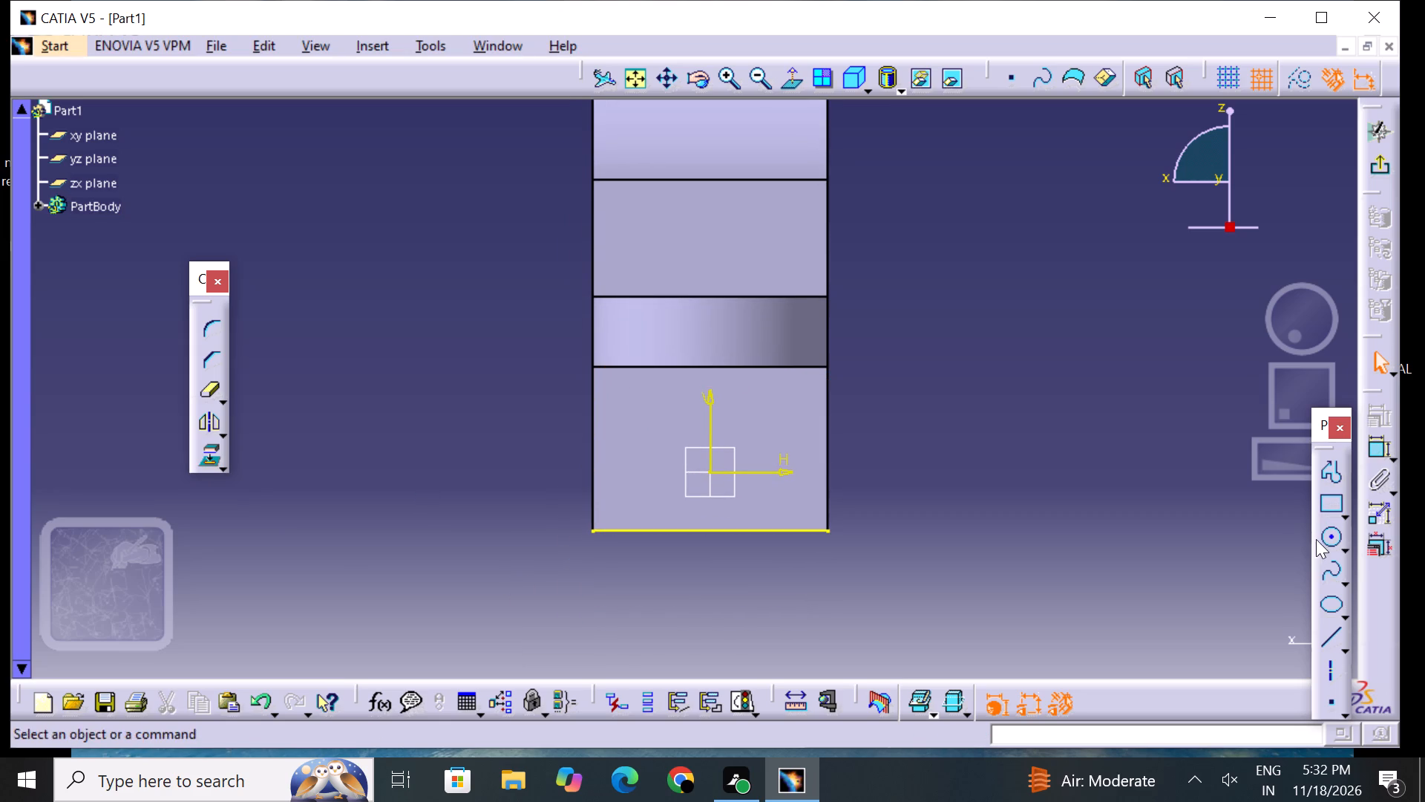
{"action": "left_click", "coordinate": [1323, 535]}
{"action": "left_click", "coordinate": [701, 633]}
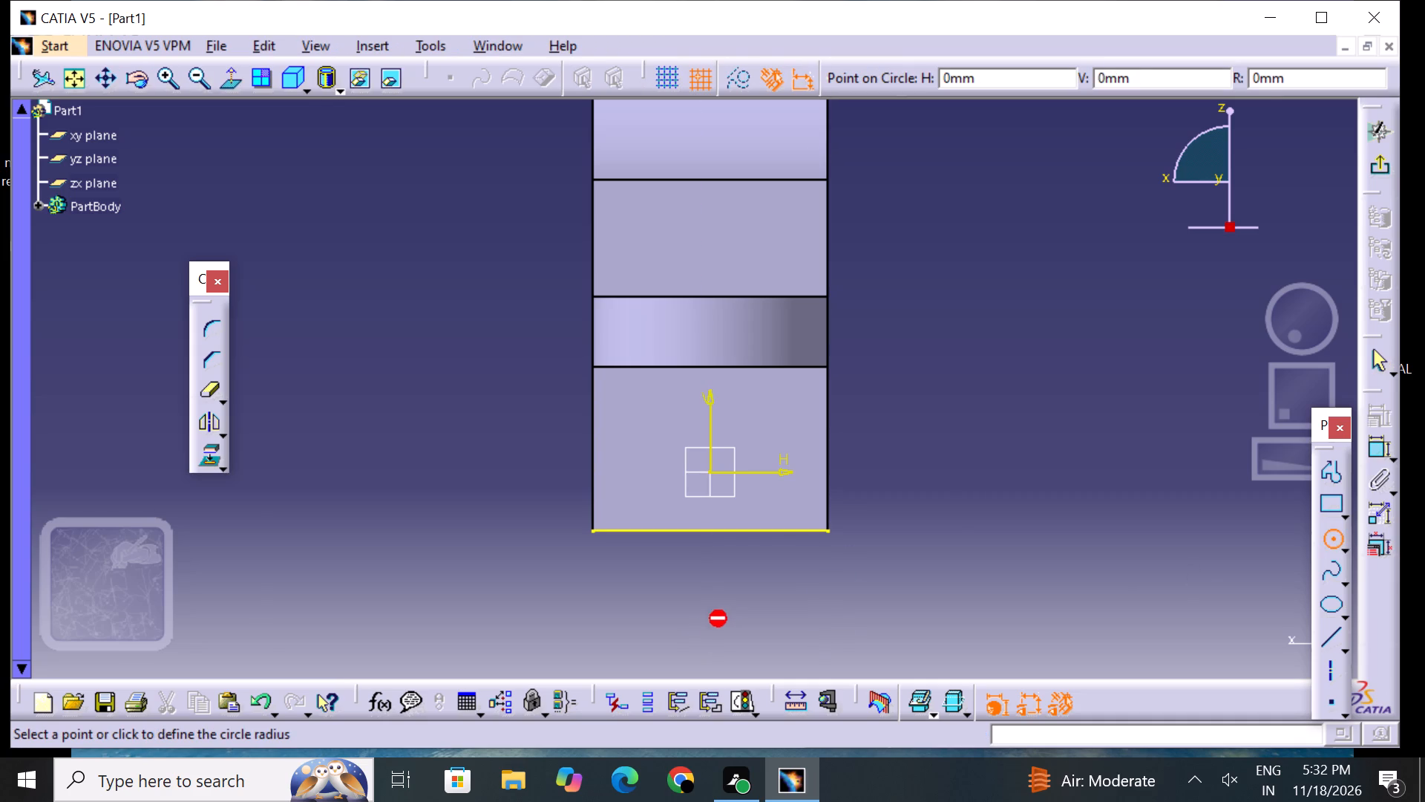
{"action": "left_click", "coordinate": [752, 612]}
{"action": "left_click", "coordinate": [885, 611]}
Dimension the circle's diameter and set it to 40 mm.
{"action": "middle_click_drag", "start_coordinate": [871, 599], "coordinate": [871, 596]}
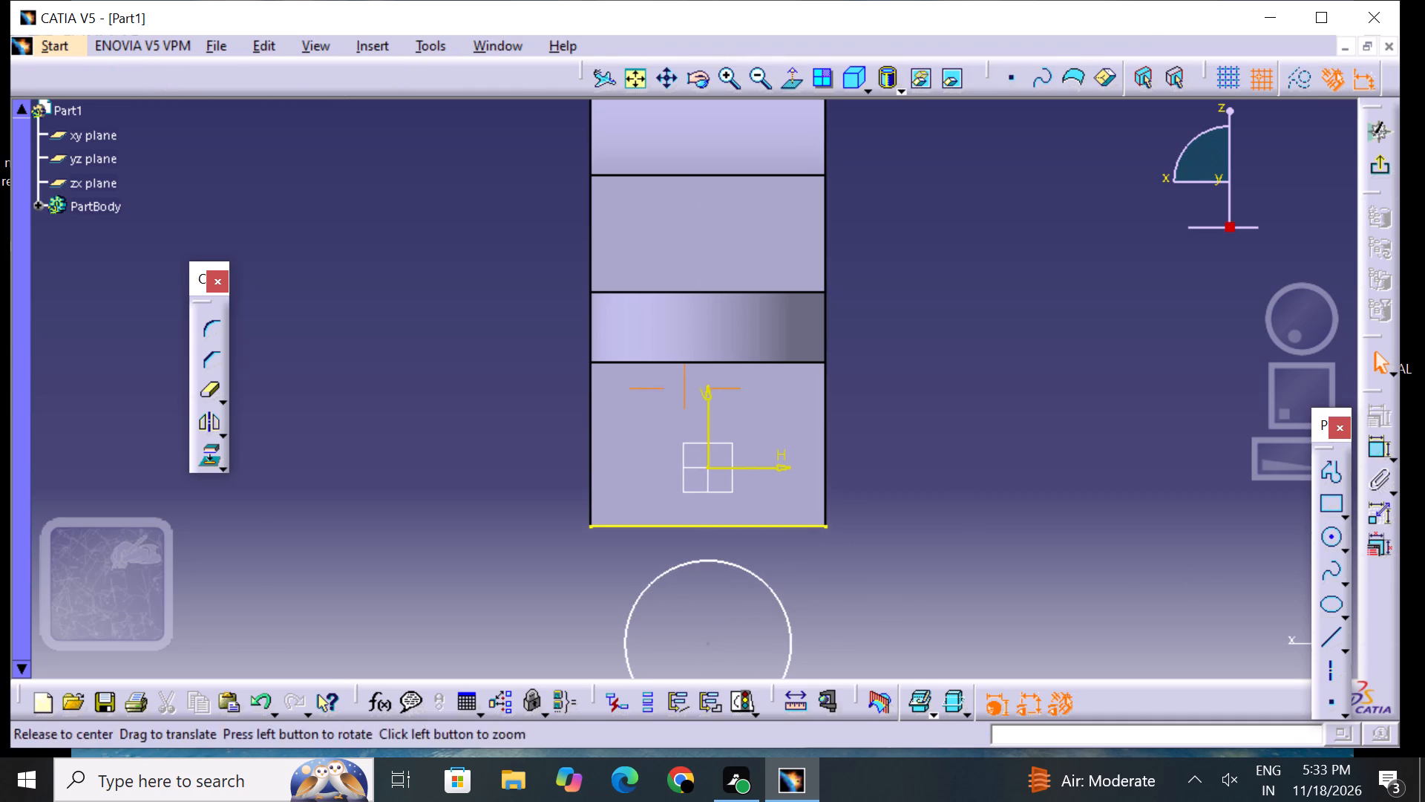
{"action": "middle_click_drag", "start_coordinate": [871, 596], "coordinate": [860, 492]}
{"action": "left_click", "coordinate": [1386, 458]}
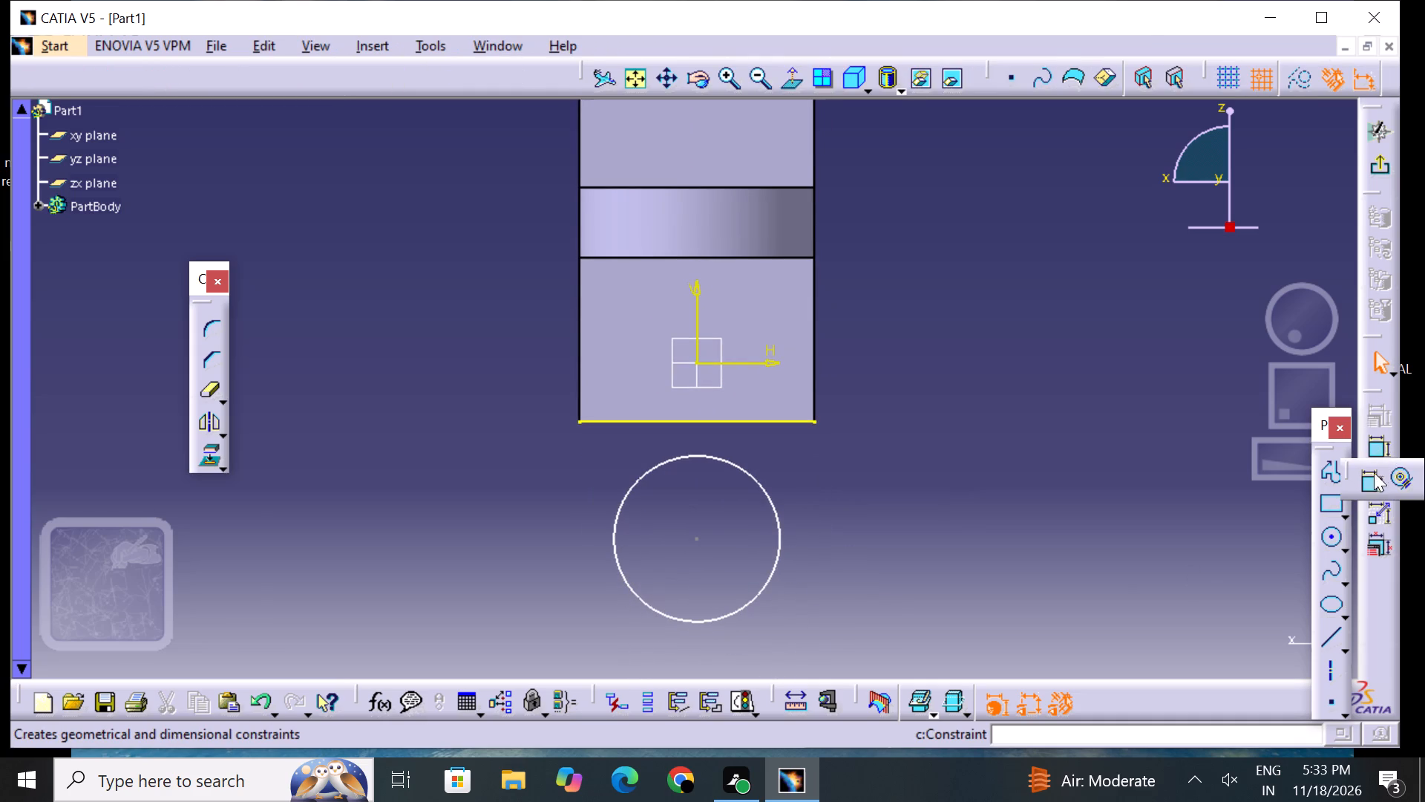
{"action": "left_click", "coordinate": [1367, 480]}
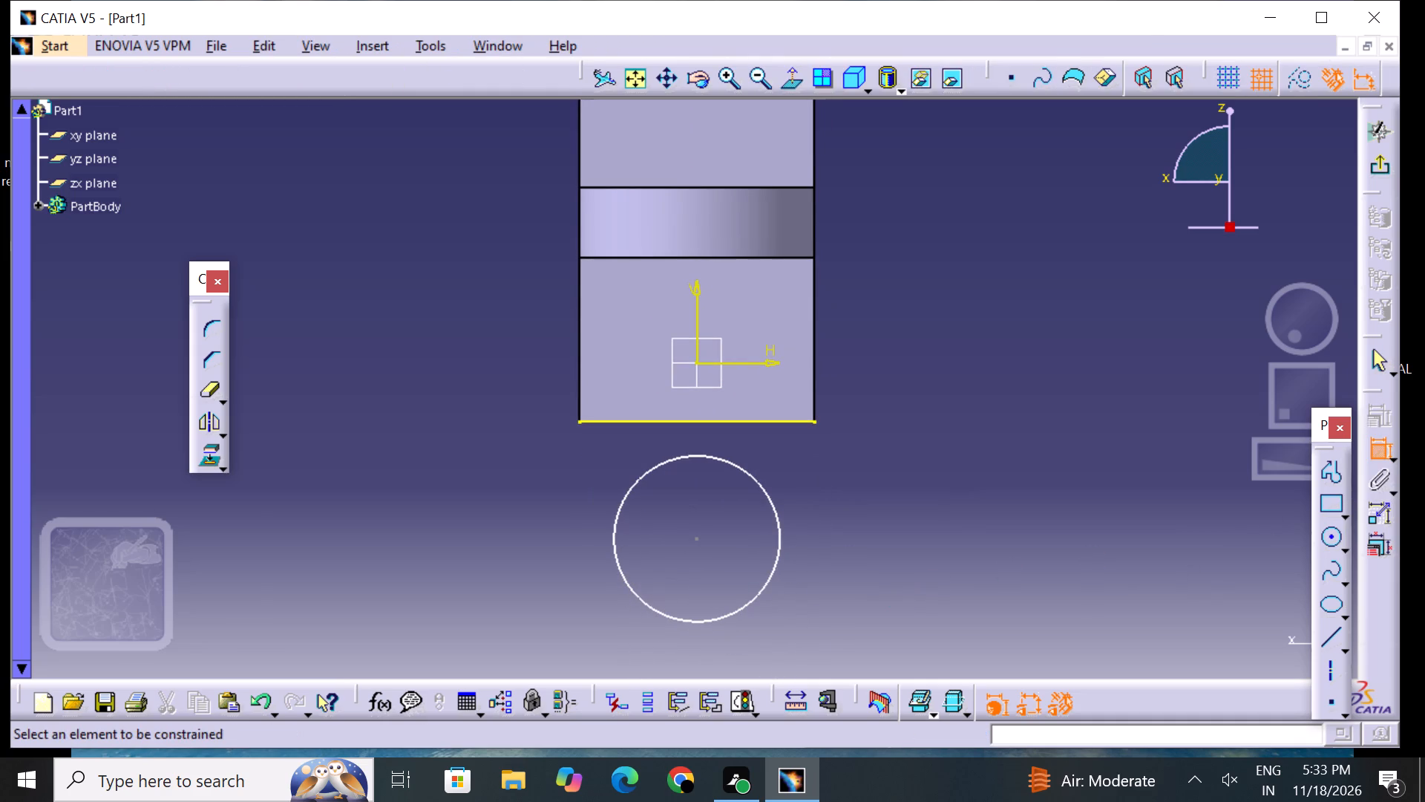
{"action": "left_click", "coordinate": [779, 535]}
{"action": "left_click", "coordinate": [842, 512]}
{"action": "double_click", "coordinate": [834, 508]}
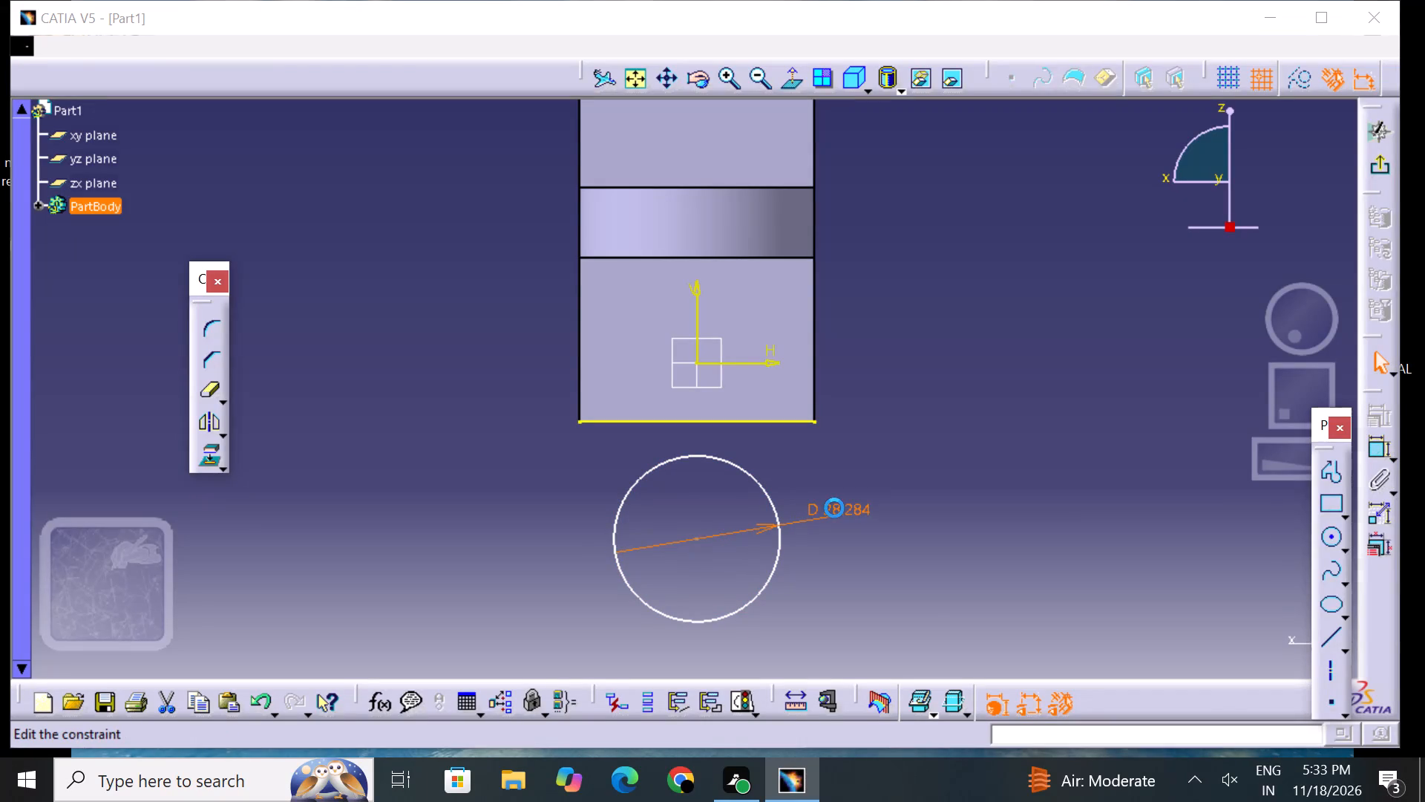
{"action": "key", "text": "BackSpace"}
{"action": "type", "text": "40"}
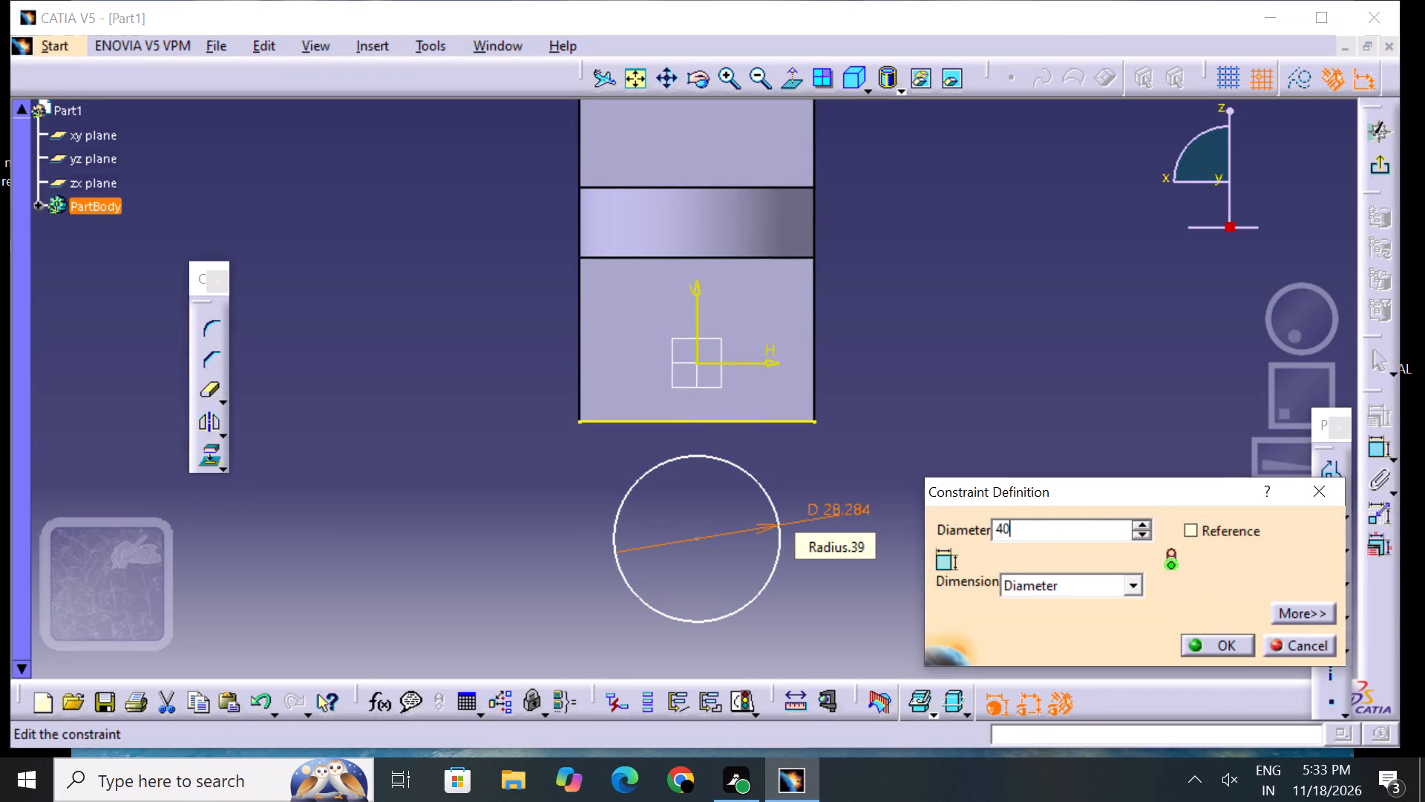
{"action": "key", "text": "Return"}
{"action": "left_click", "coordinate": [913, 553]}
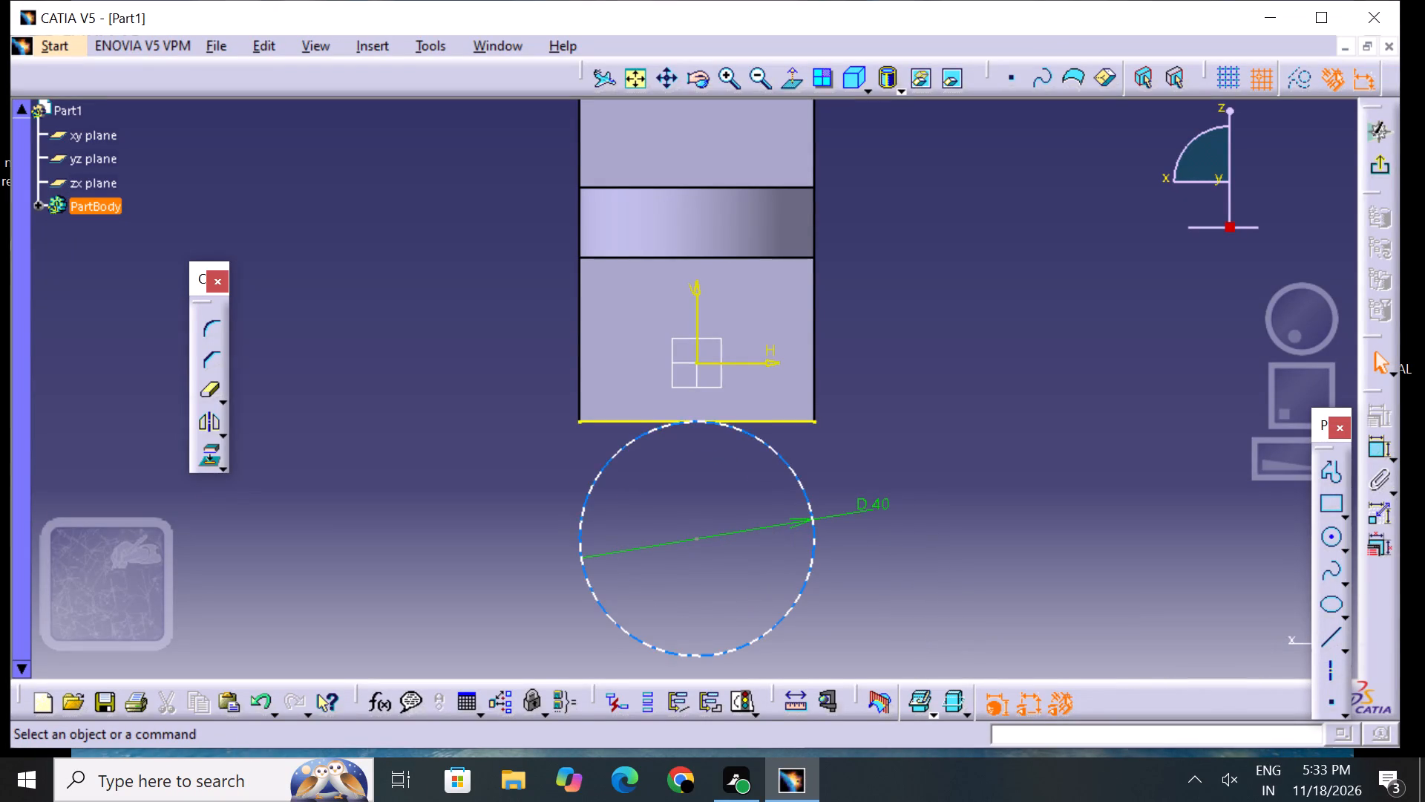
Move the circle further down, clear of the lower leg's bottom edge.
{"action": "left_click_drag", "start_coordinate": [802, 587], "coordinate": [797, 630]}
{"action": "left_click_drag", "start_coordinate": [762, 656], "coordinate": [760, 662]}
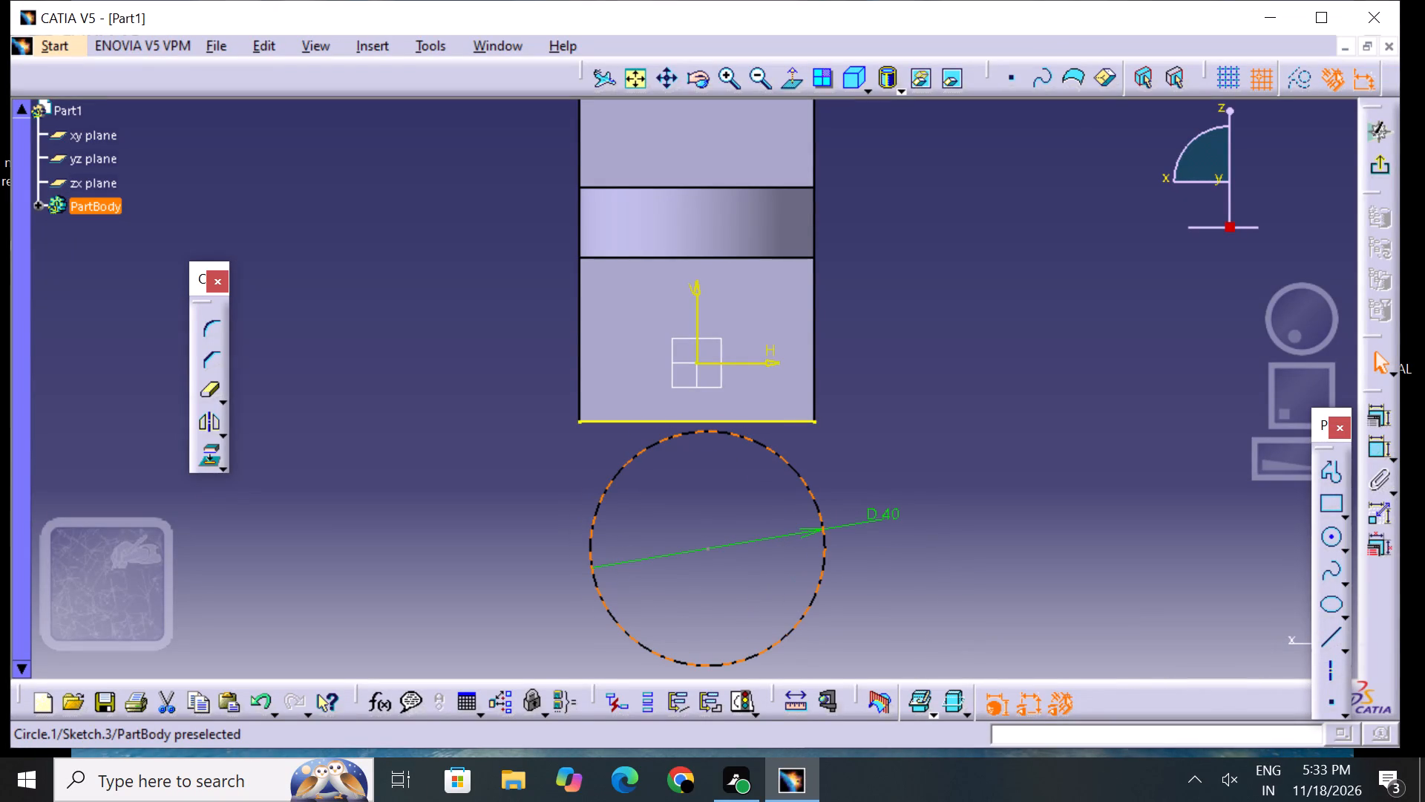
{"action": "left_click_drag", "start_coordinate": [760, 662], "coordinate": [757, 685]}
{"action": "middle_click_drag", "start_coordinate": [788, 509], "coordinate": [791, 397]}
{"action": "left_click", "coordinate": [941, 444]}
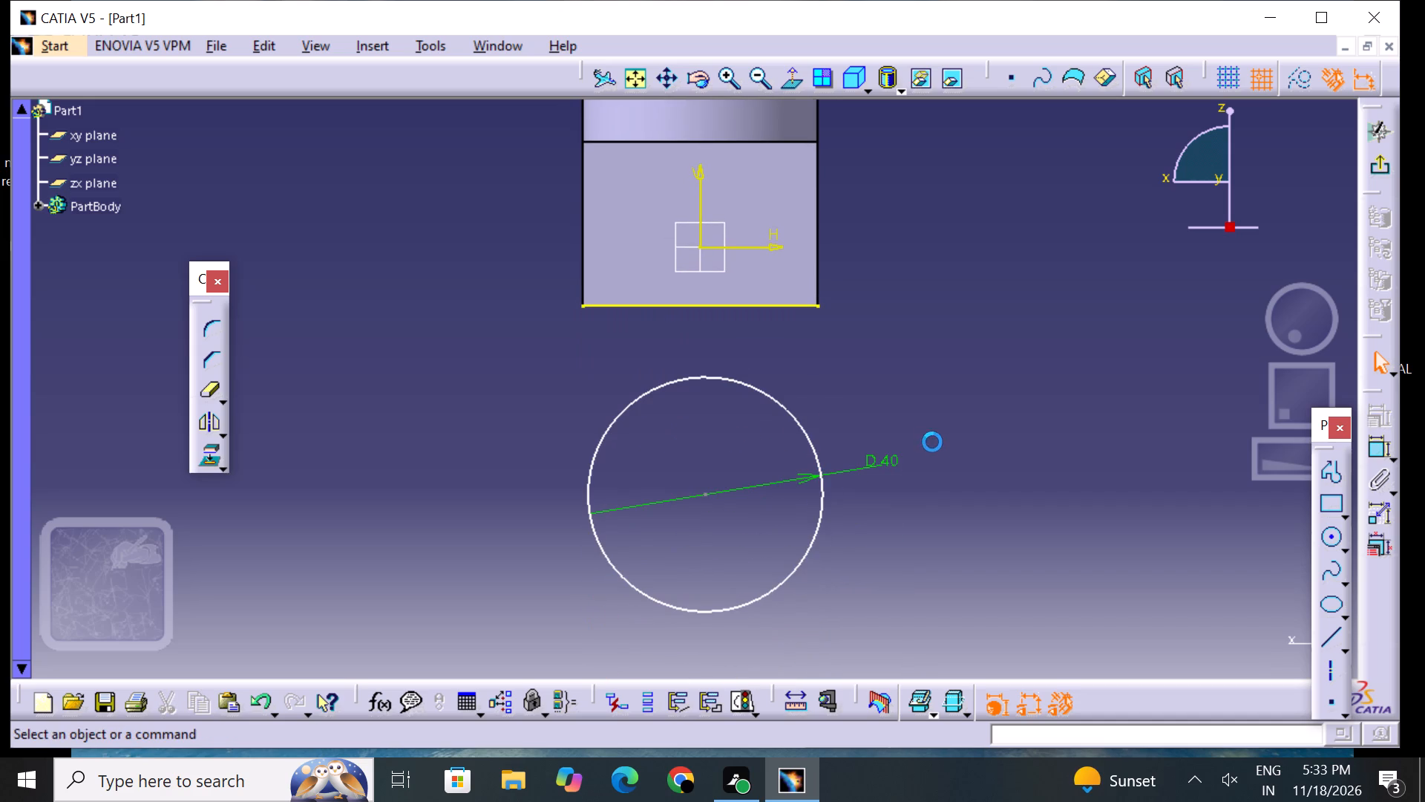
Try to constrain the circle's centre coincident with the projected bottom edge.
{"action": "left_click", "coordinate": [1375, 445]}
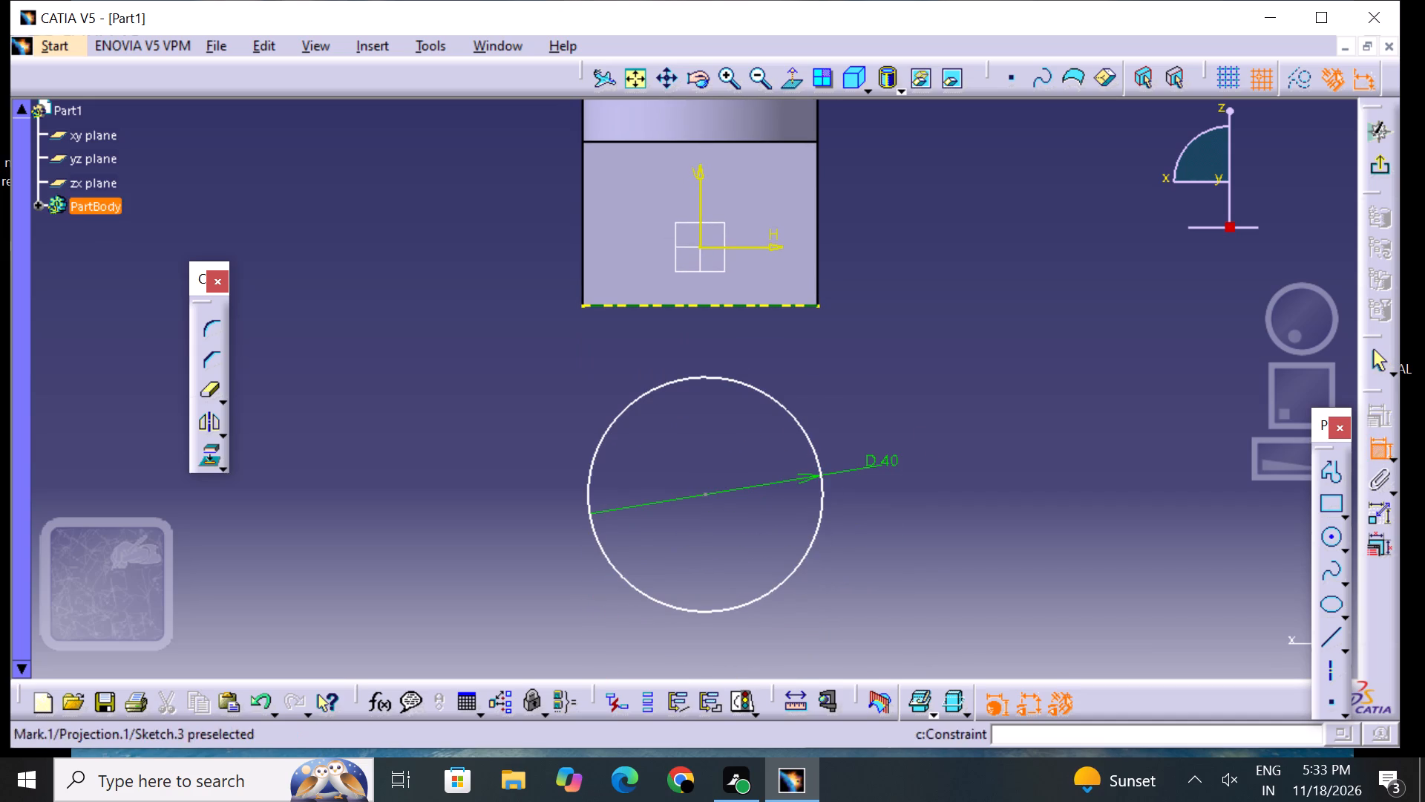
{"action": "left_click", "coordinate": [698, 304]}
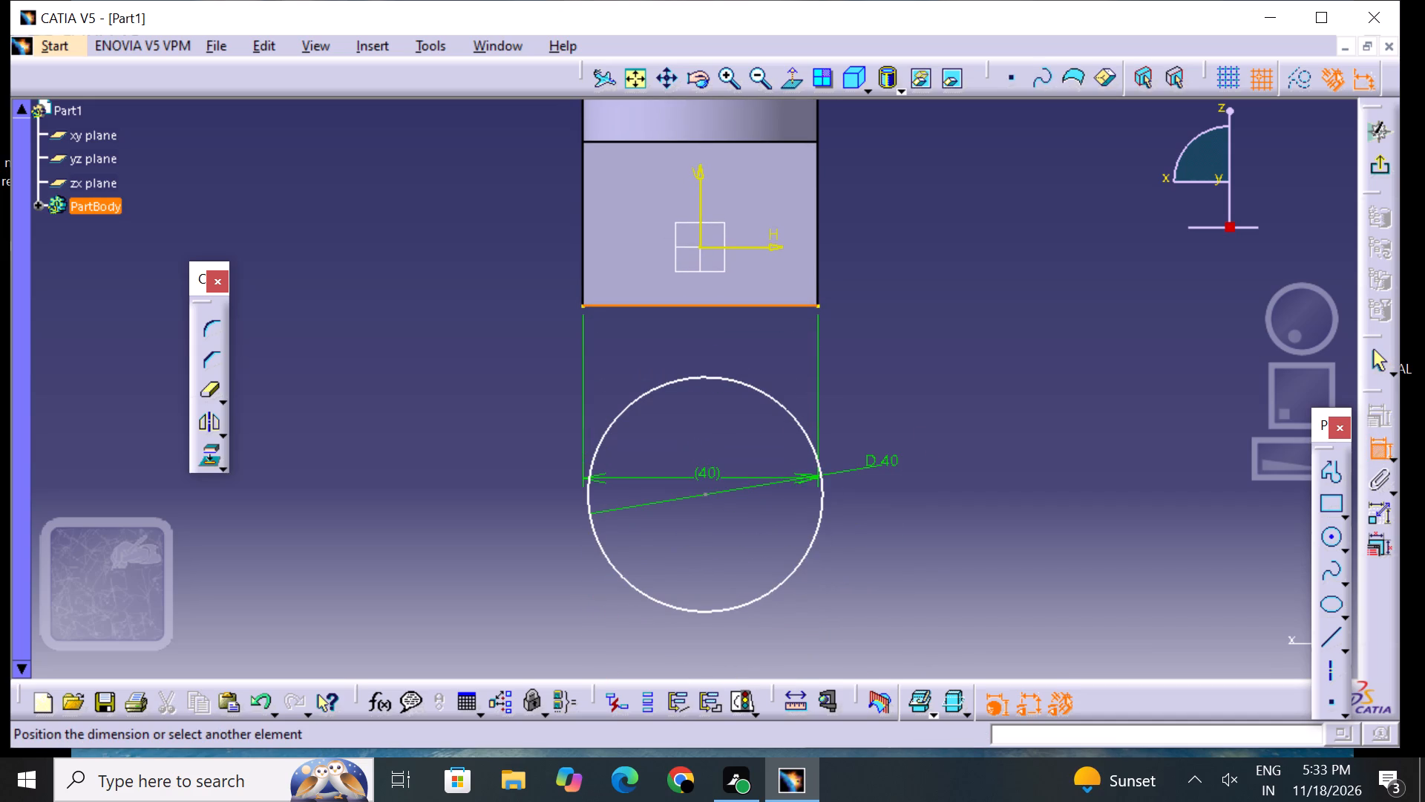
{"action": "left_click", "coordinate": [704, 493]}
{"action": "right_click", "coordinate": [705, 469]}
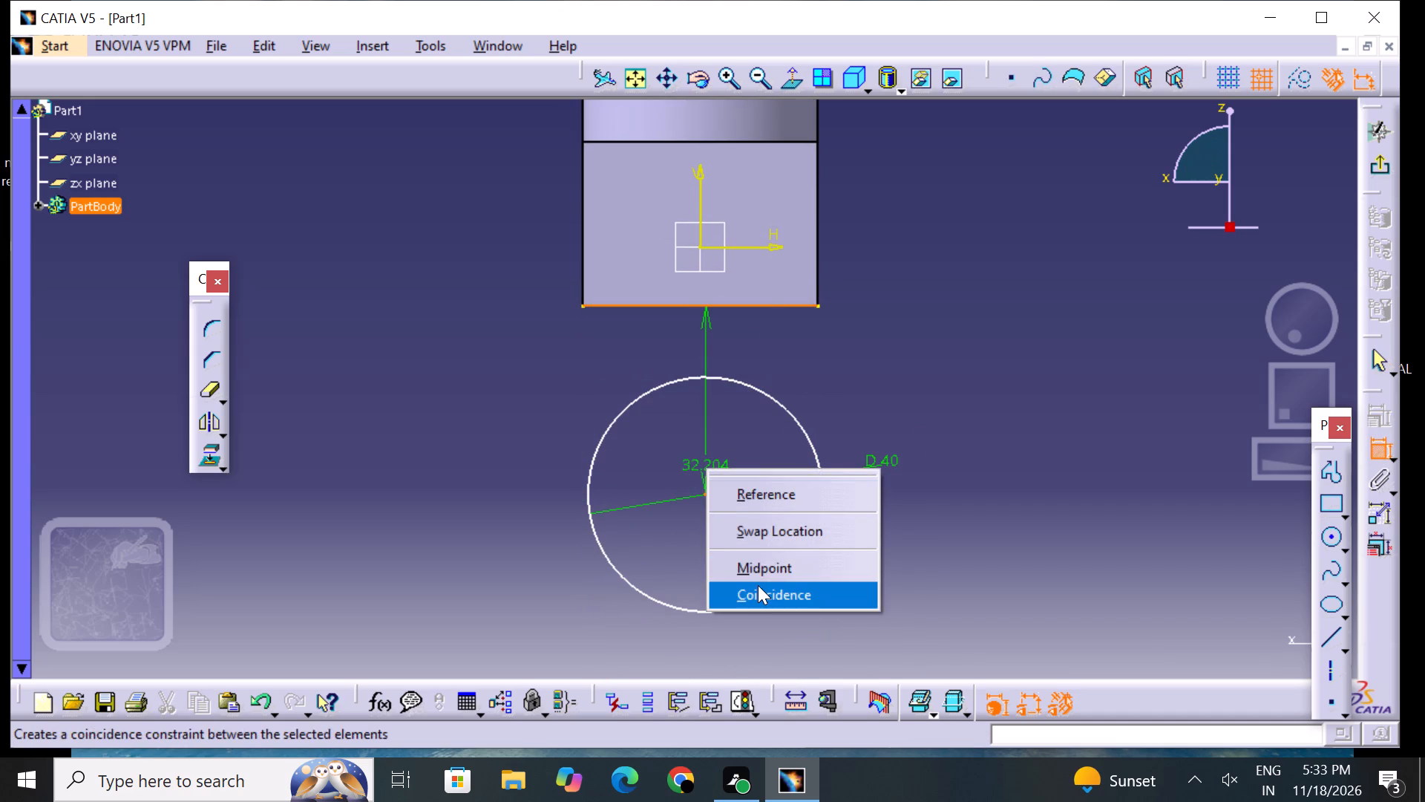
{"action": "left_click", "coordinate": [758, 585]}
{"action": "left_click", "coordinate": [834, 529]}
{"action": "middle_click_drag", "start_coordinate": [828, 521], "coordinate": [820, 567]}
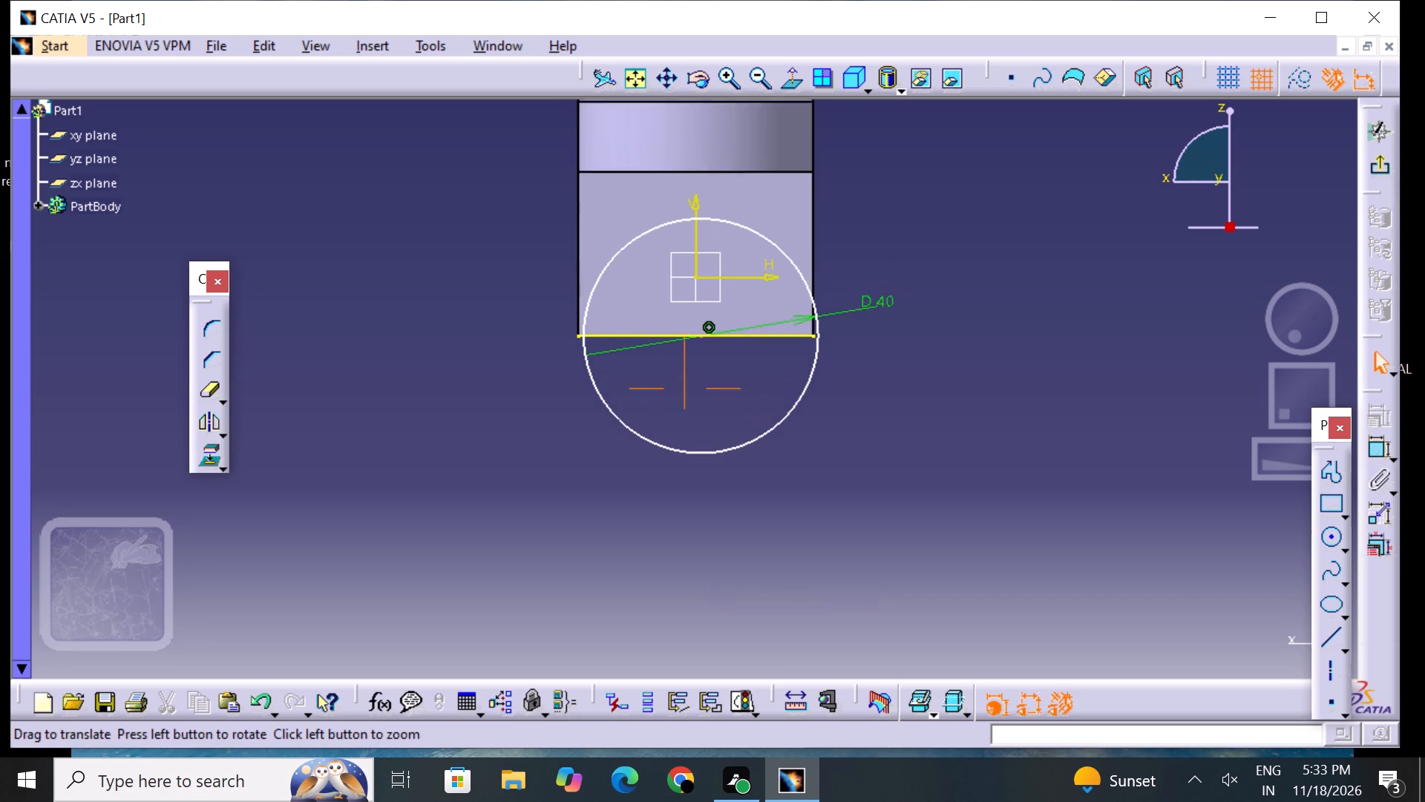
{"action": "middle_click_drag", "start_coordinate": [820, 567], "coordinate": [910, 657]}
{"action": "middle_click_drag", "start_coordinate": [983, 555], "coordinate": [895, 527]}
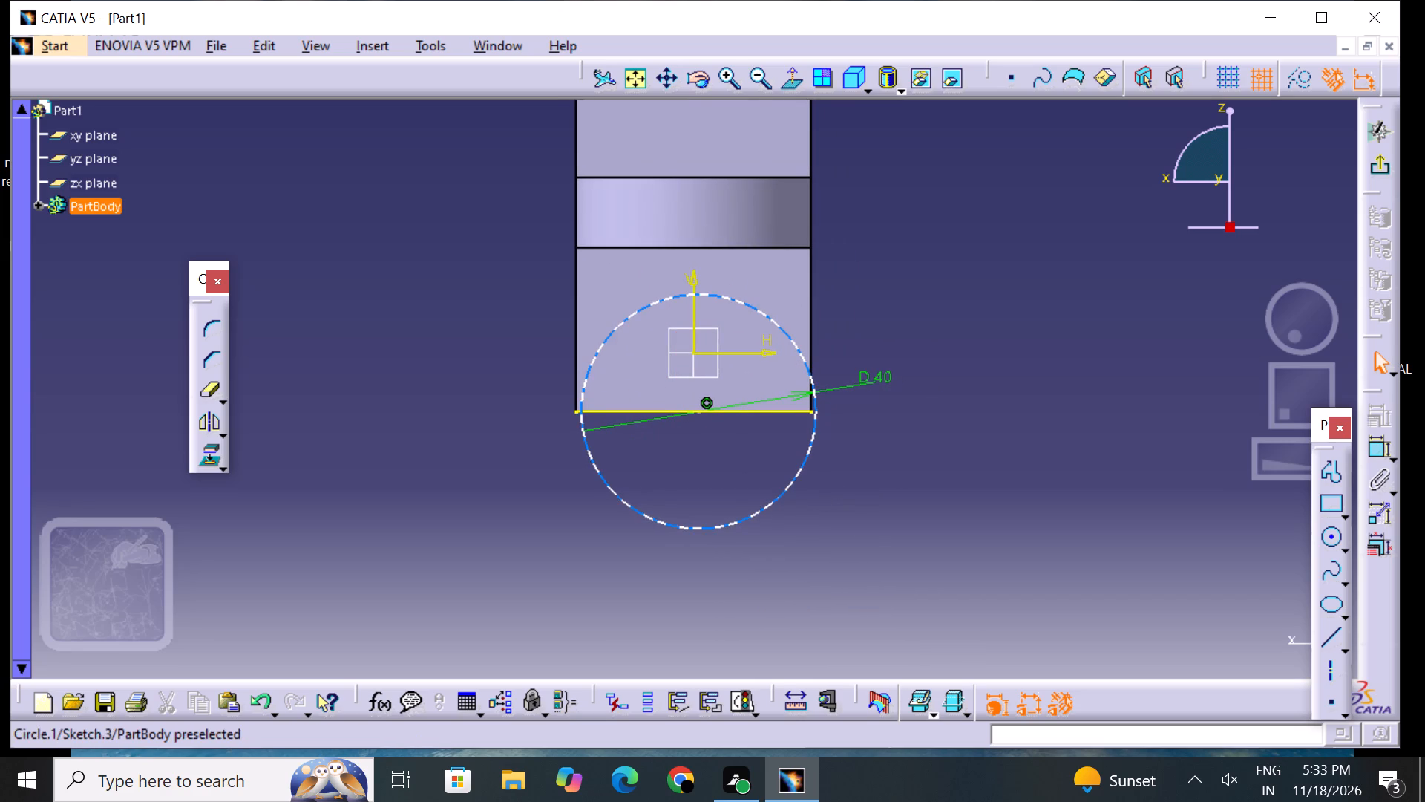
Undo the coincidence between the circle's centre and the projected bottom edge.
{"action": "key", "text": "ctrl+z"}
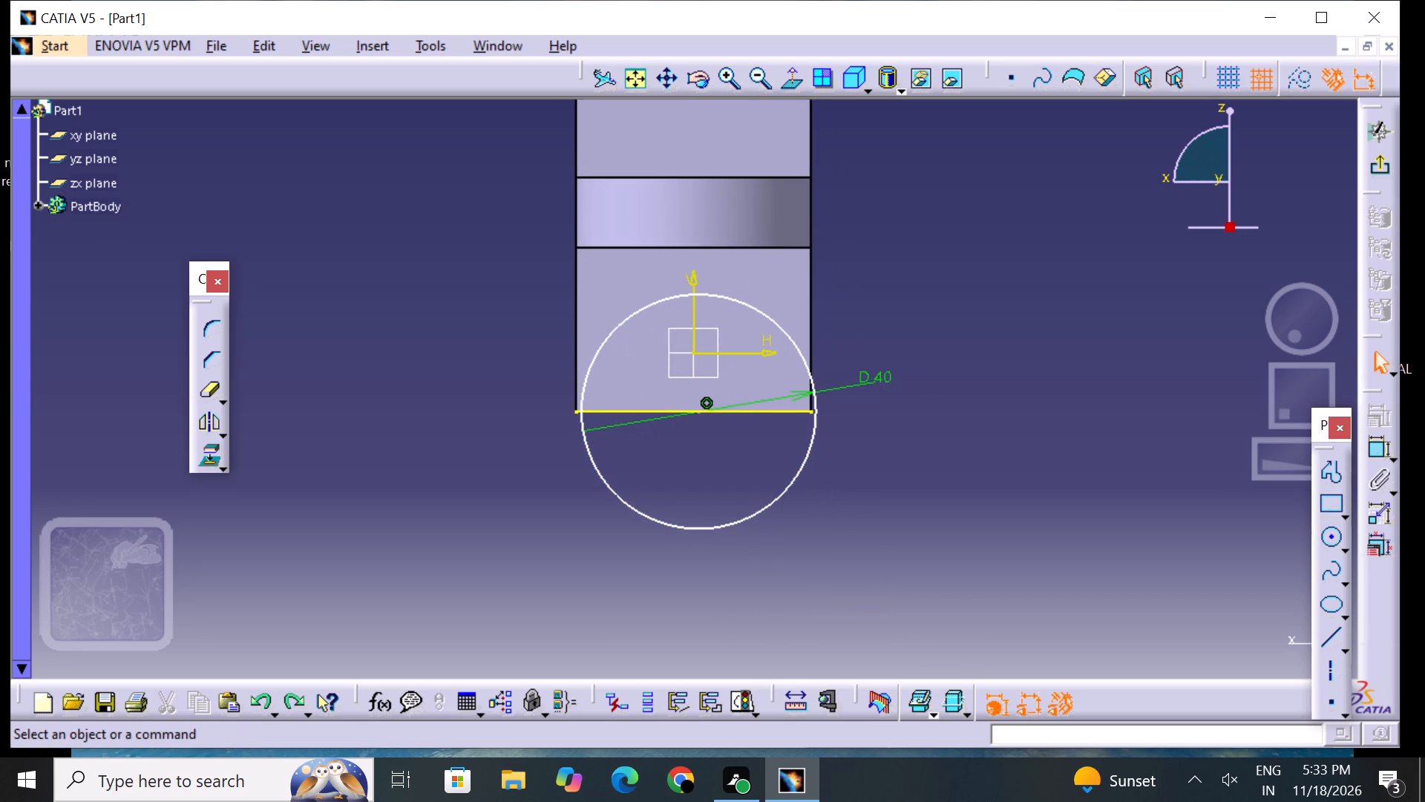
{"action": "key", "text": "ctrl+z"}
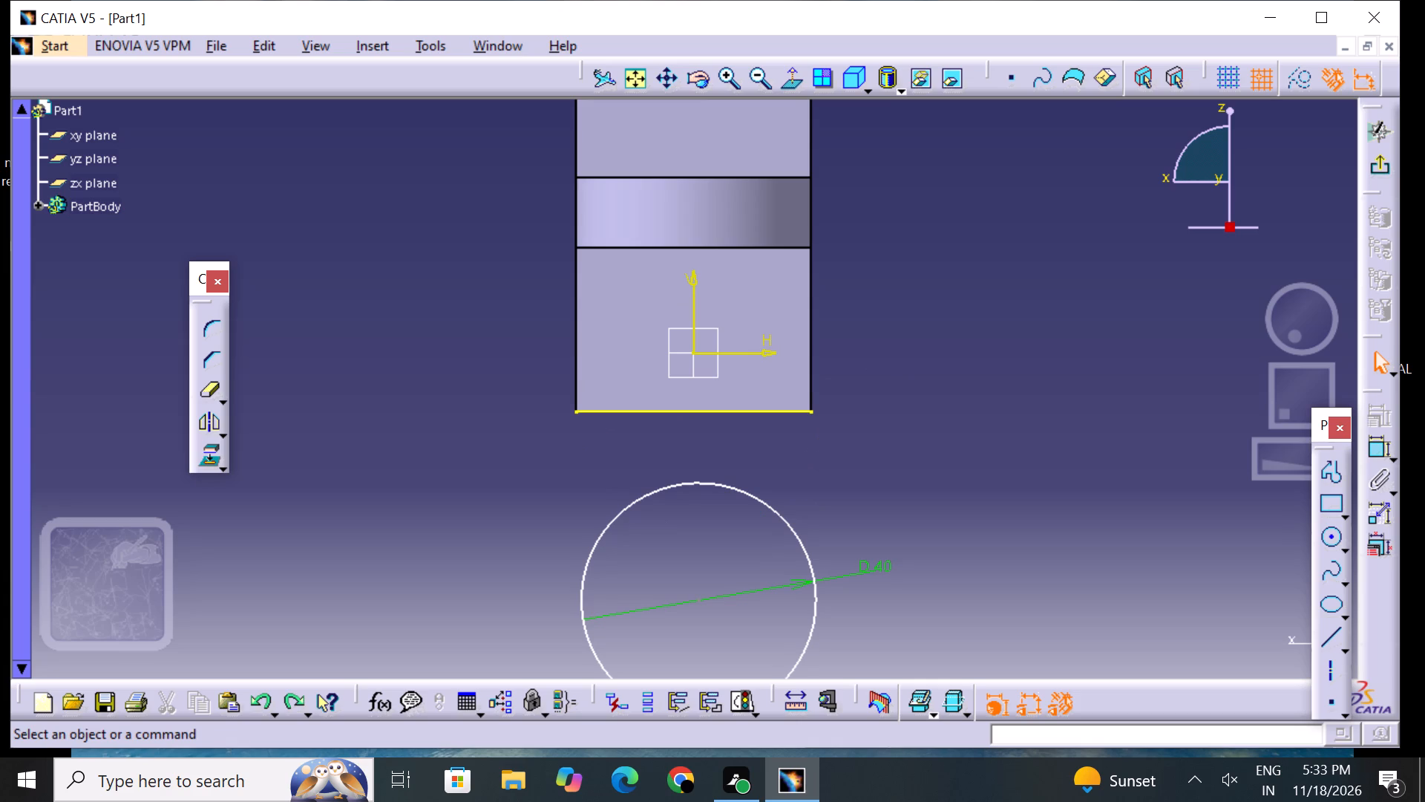
Add a coincidence constraint between the circle's centre and the projected bottom edge.
{"action": "left_click", "coordinate": [1375, 448]}
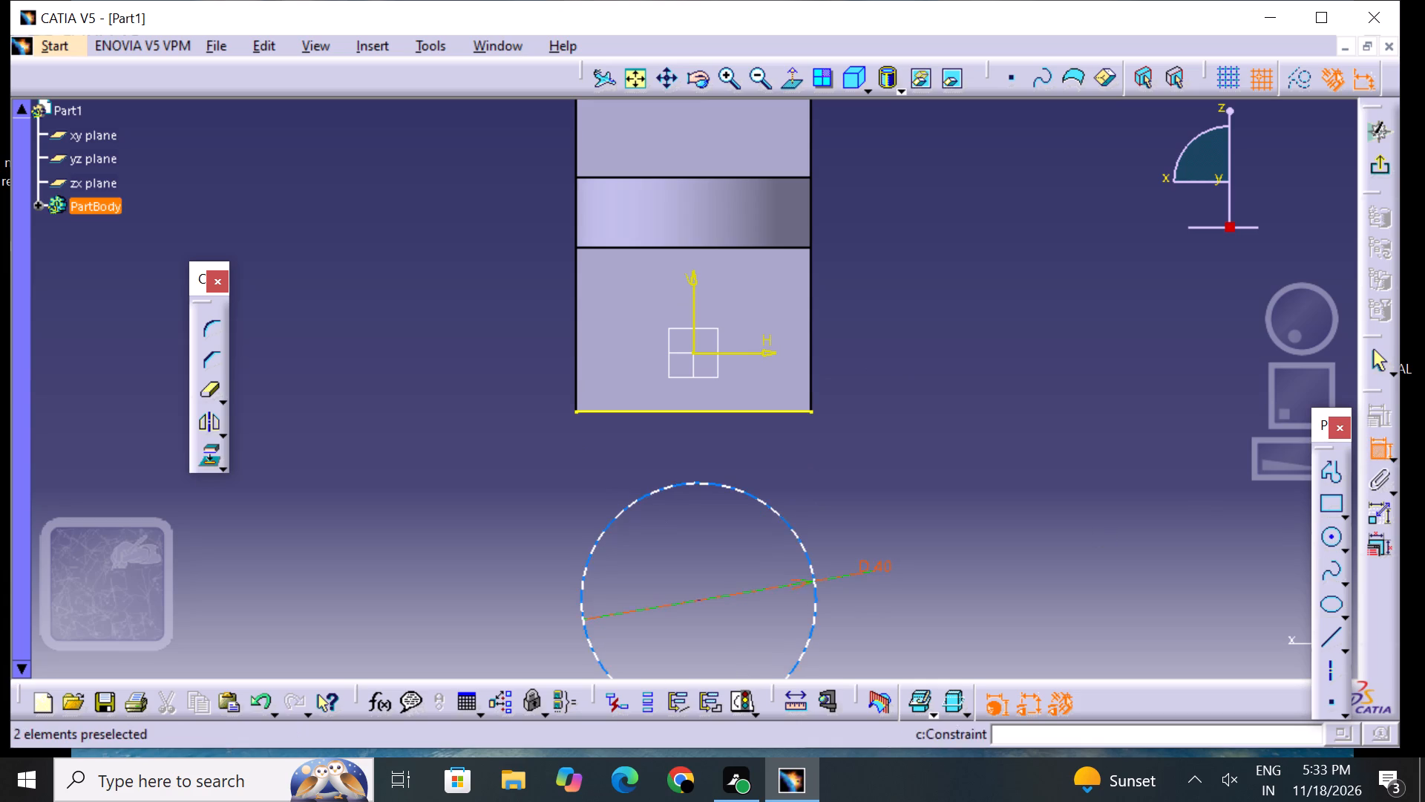
{"action": "left_click", "coordinate": [699, 602]}
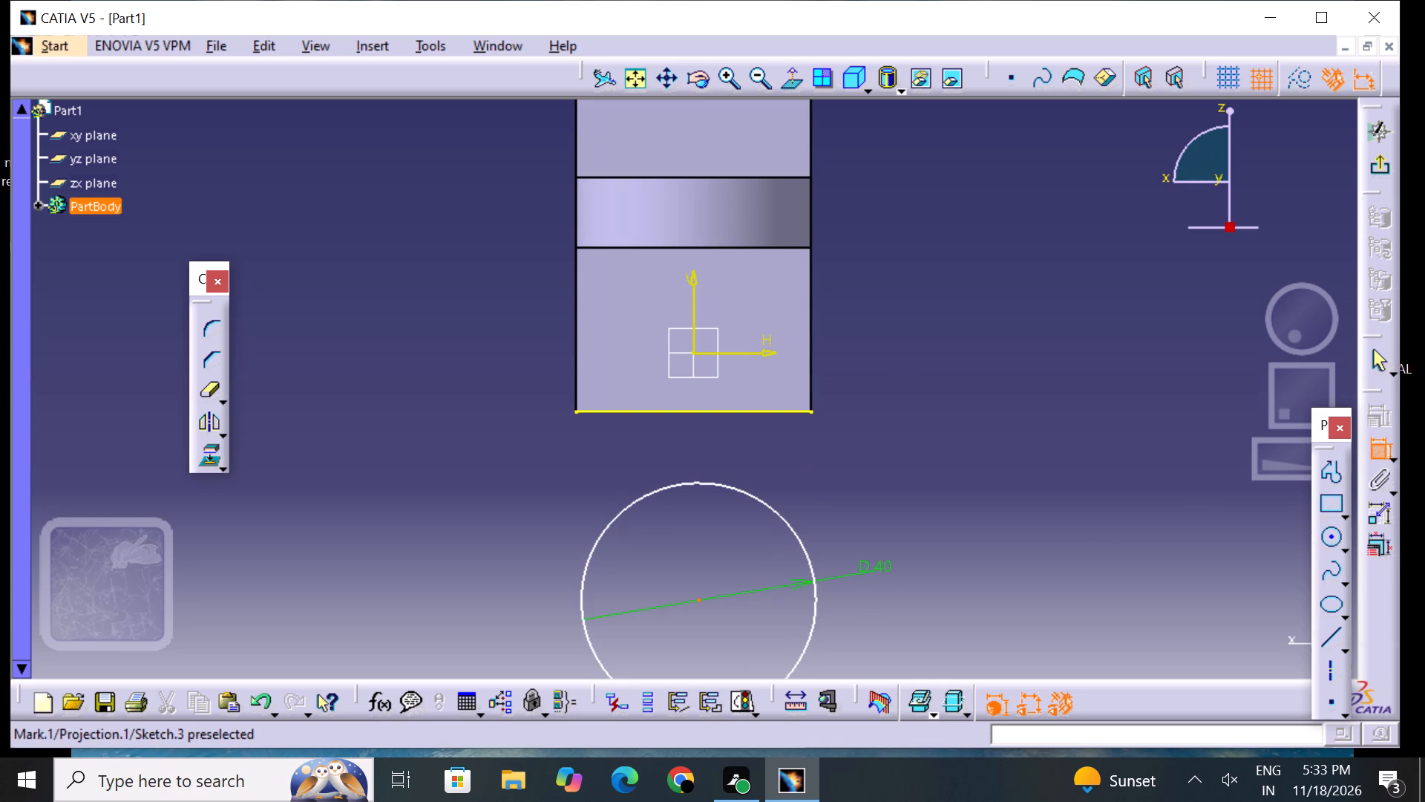
{"action": "left_click", "coordinate": [694, 410]}
{"action": "right_click", "coordinate": [694, 410]}
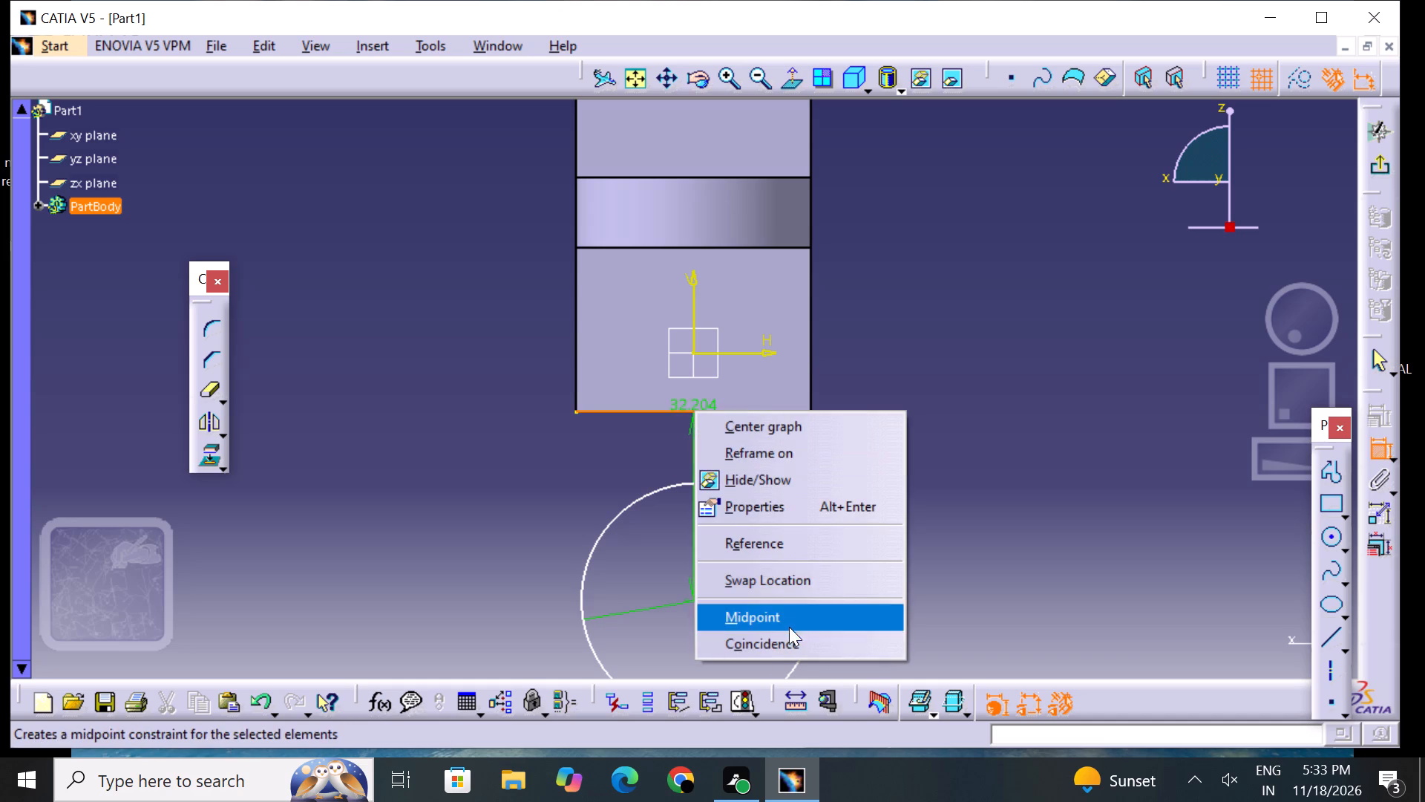
{"action": "left_click", "coordinate": [789, 641]}
{"action": "left_click", "coordinate": [848, 651]}
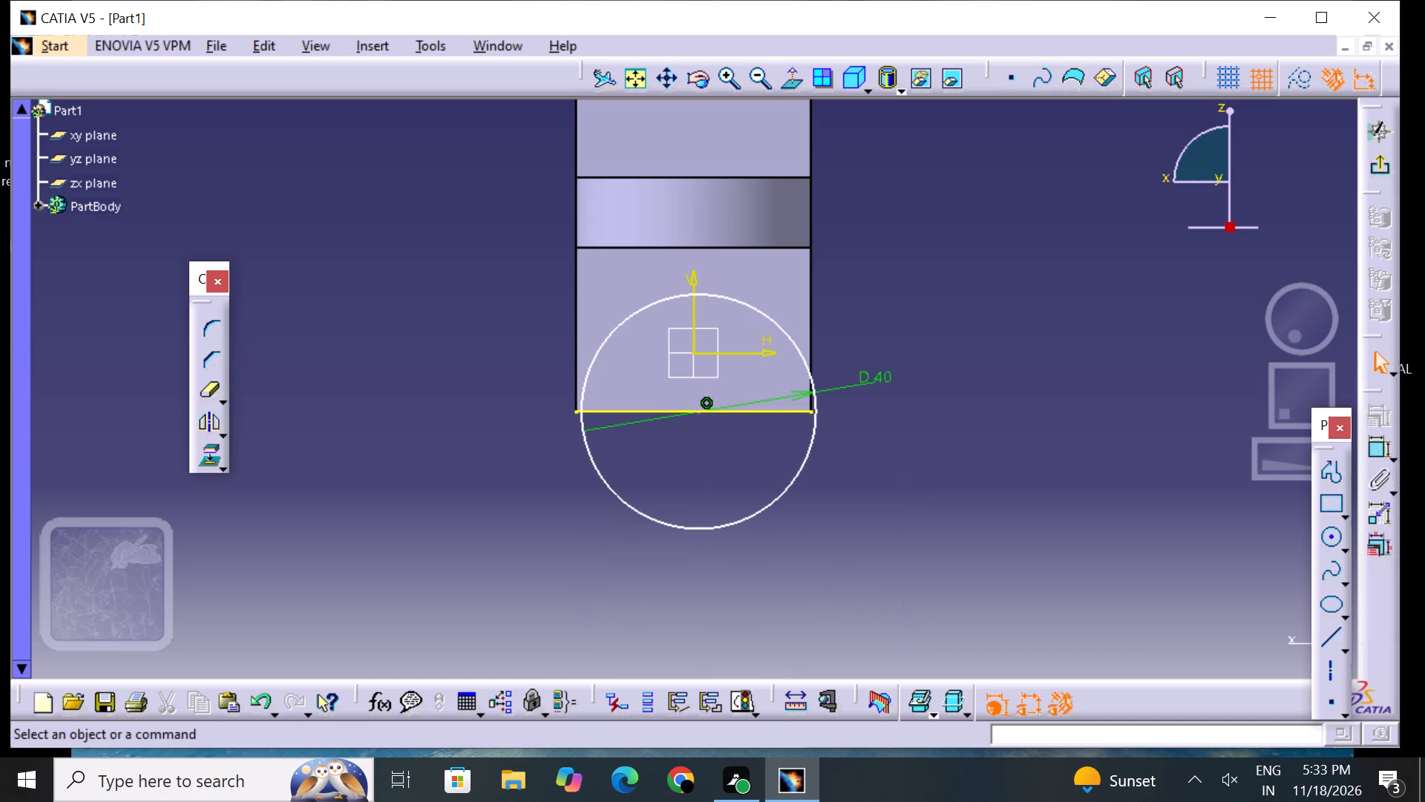
Add a coincidence constraint between the projected edge's left endpoint and the circle.
{"action": "left_click", "coordinate": [1362, 448]}
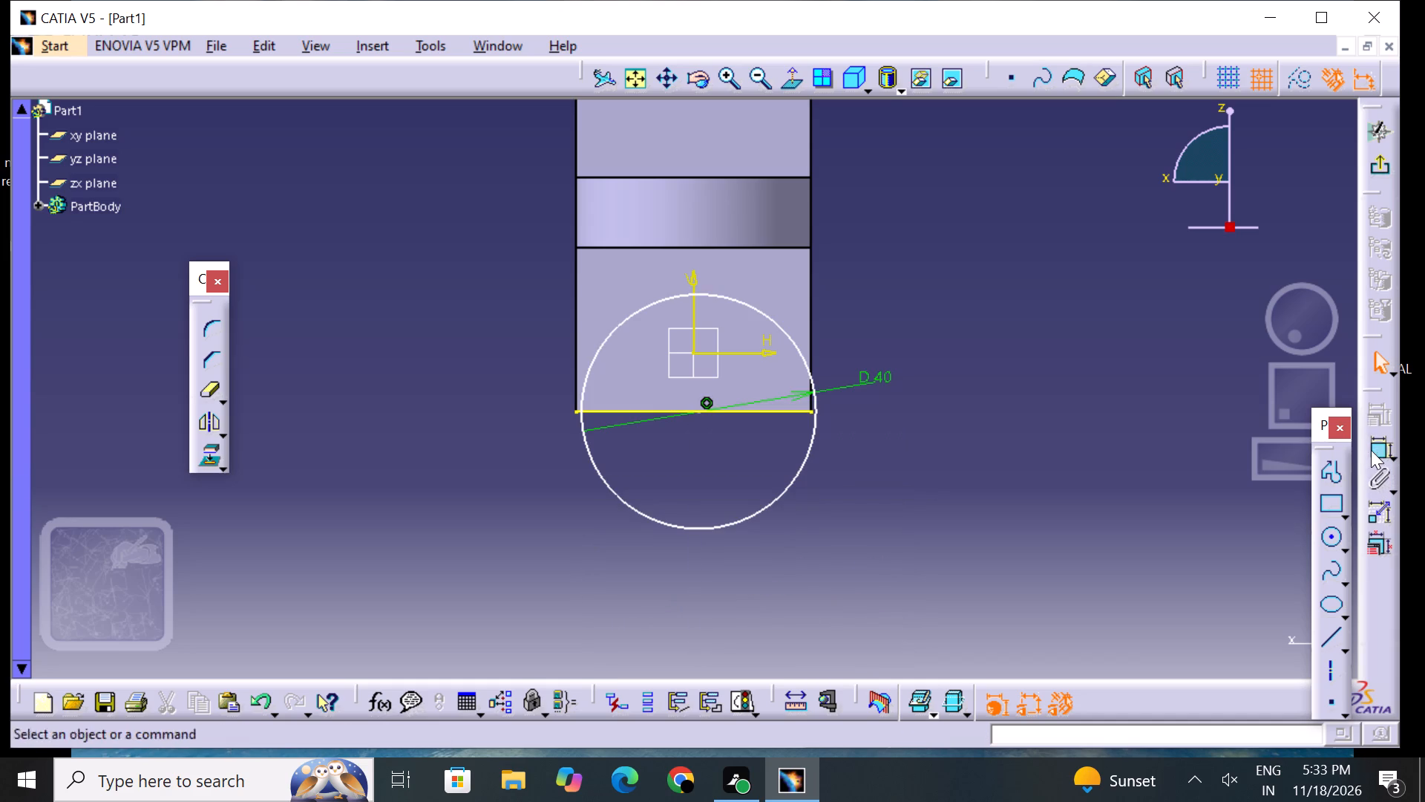
{"action": "left_click", "coordinate": [1371, 449]}
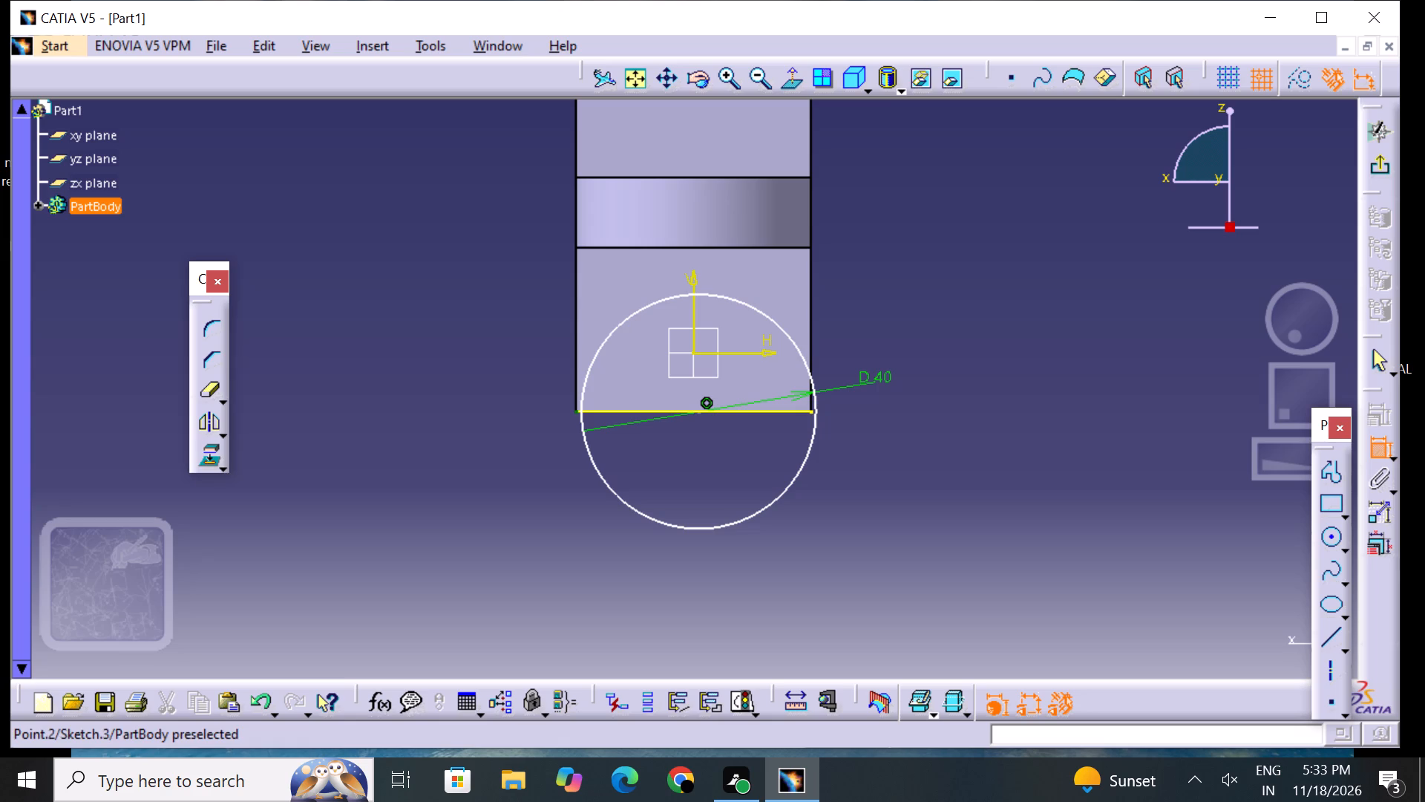
{"action": "left_click", "coordinate": [577, 411]}
{"action": "left_click", "coordinate": [586, 398]}
{"action": "right_click", "coordinate": [583, 398]}
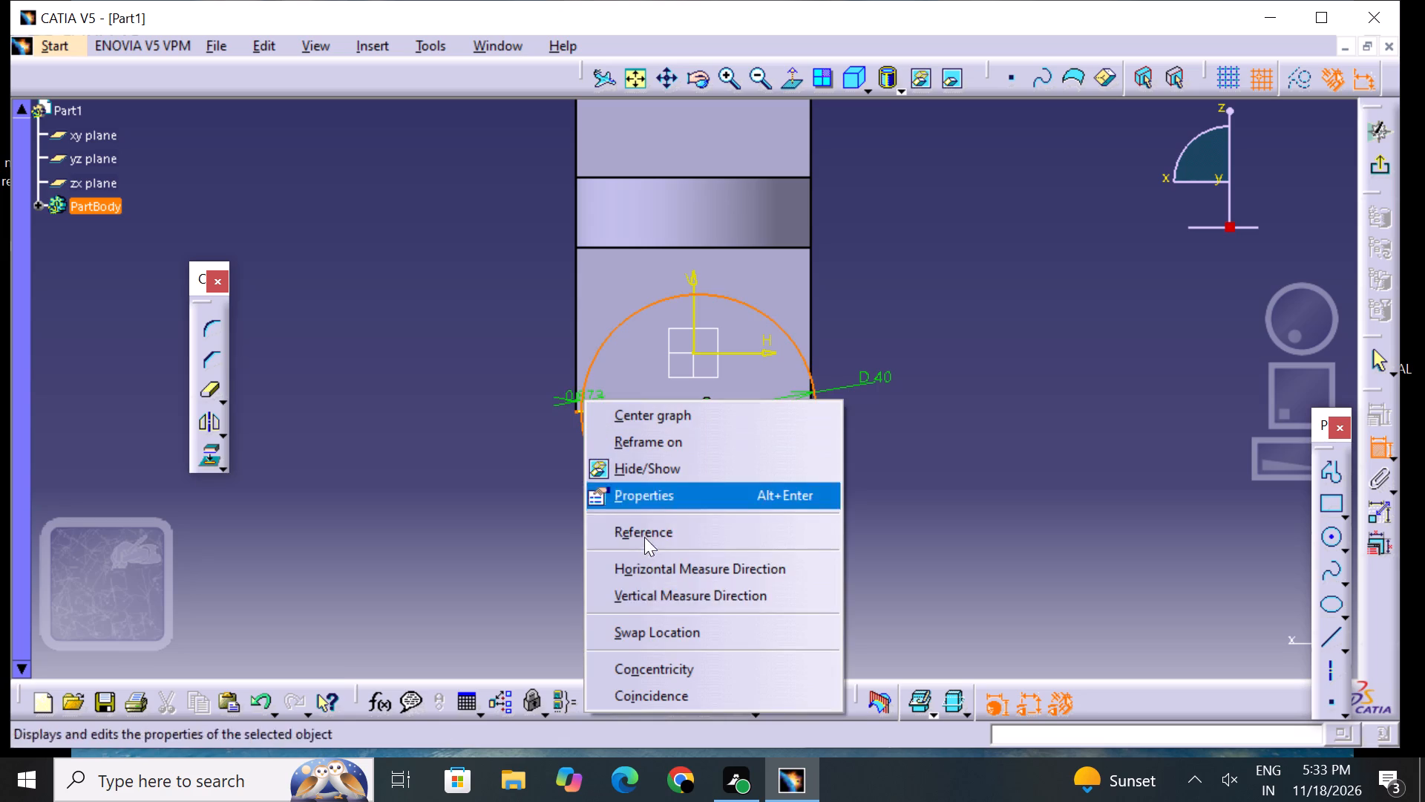
{"action": "left_click", "coordinate": [679, 688]}
{"action": "left_click", "coordinate": [794, 584]}
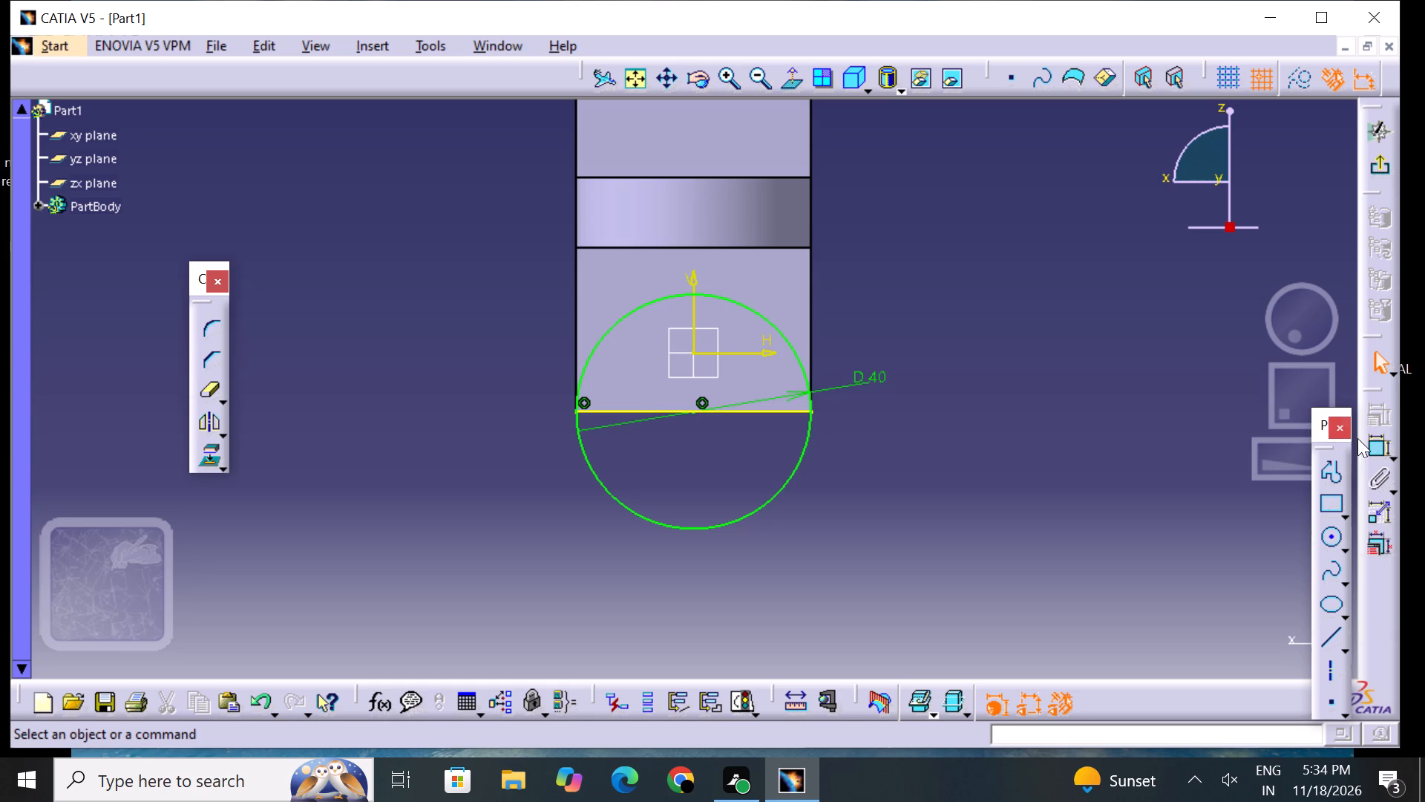
Trim away the circle's upper half above the projected edge with Quick Trim.
{"action": "left_click", "coordinate": [207, 391]}
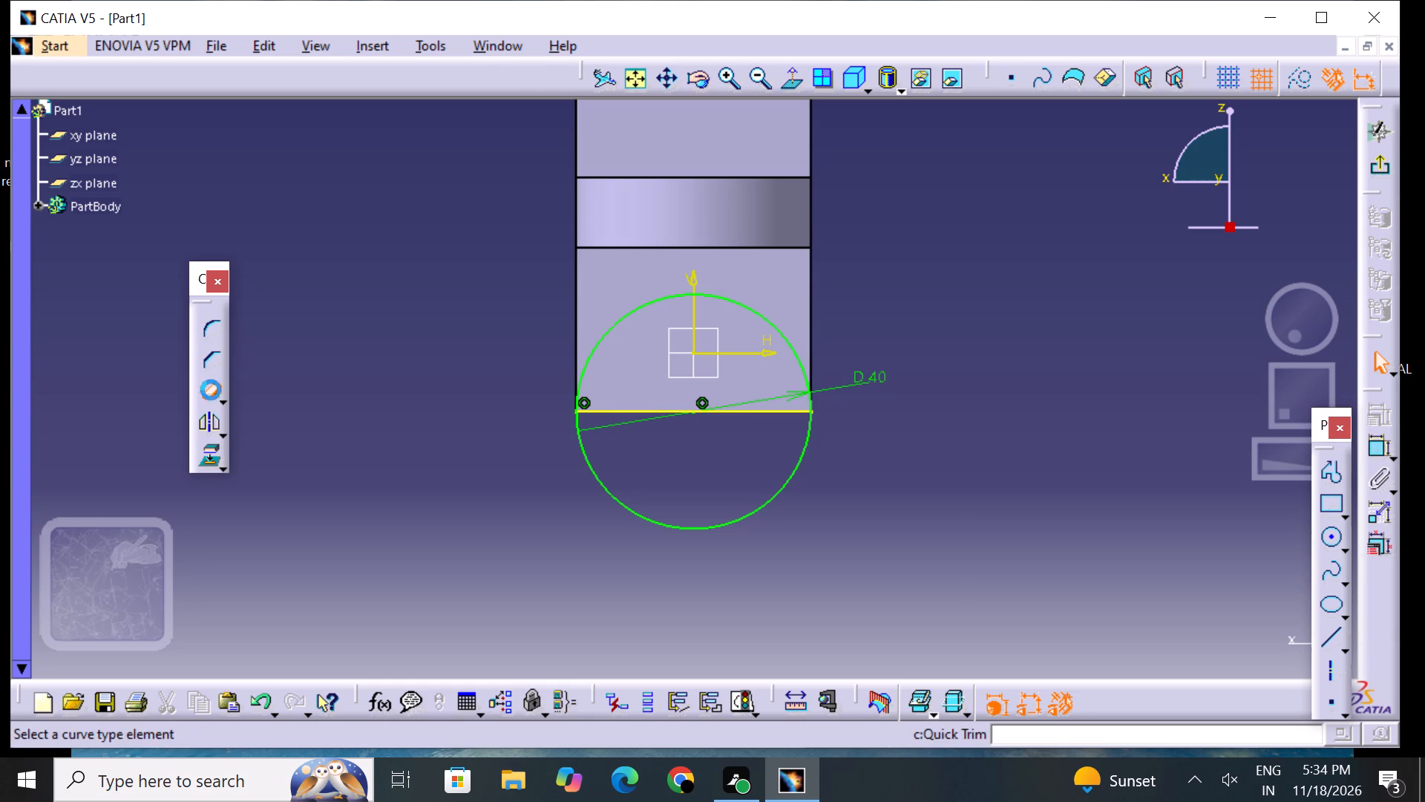
{"action": "left_click", "coordinate": [679, 295]}
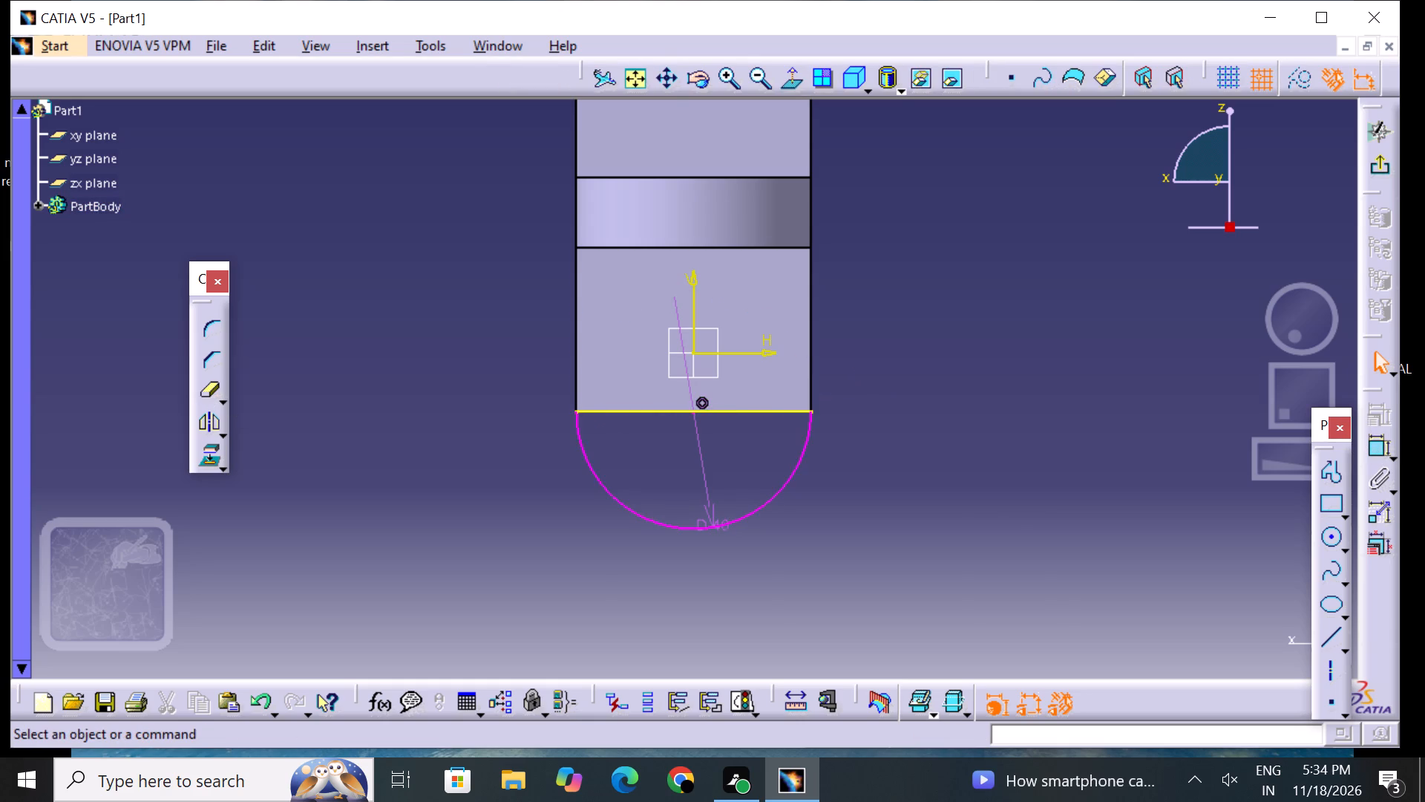
Delete the 40 mm diameter dimension from the remaining semicircle.
{"action": "left_click", "coordinate": [707, 478]}
{"action": "right_click", "coordinate": [707, 478]}
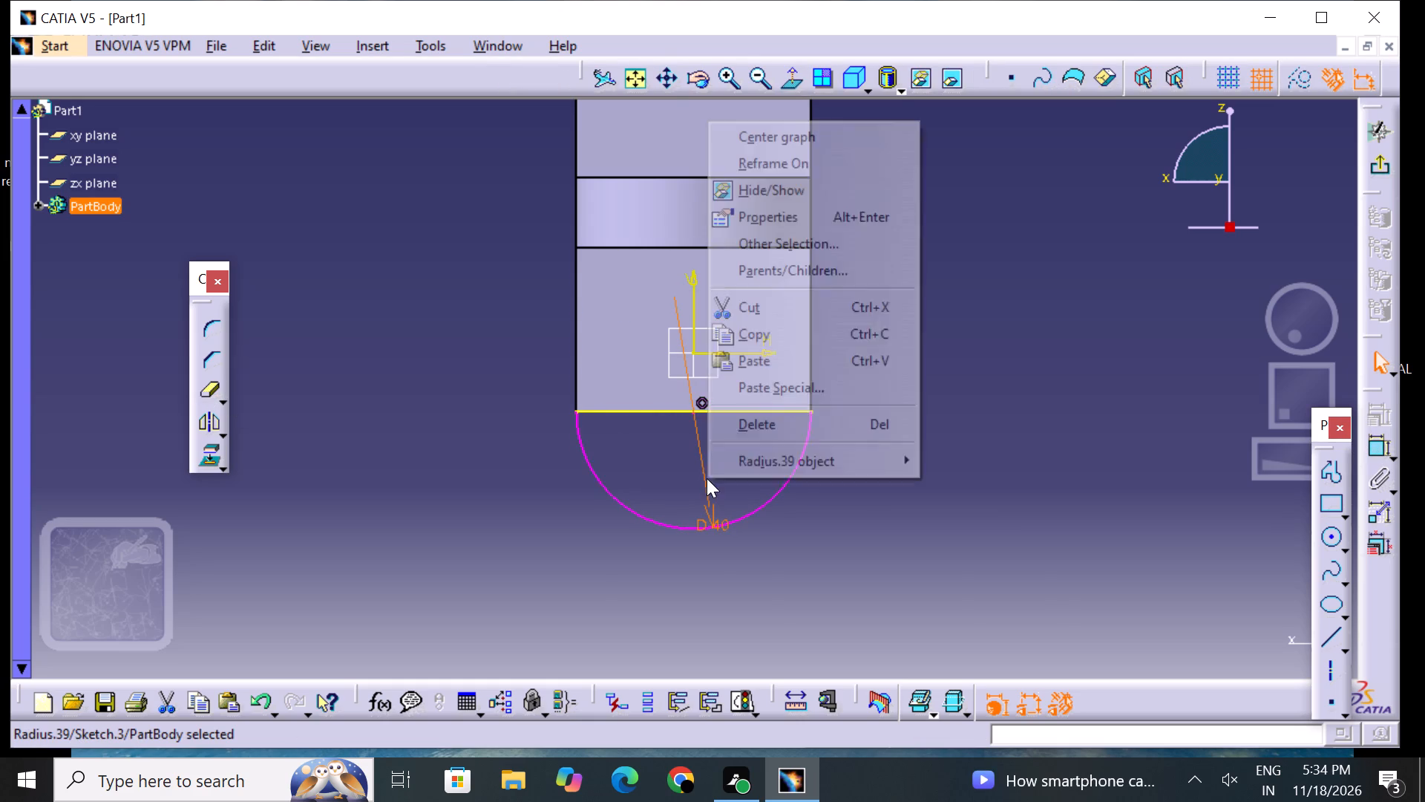
{"action": "left_click", "coordinate": [759, 422]}
{"action": "middle_click_drag", "start_coordinate": [932, 372], "coordinate": [880, 449]}
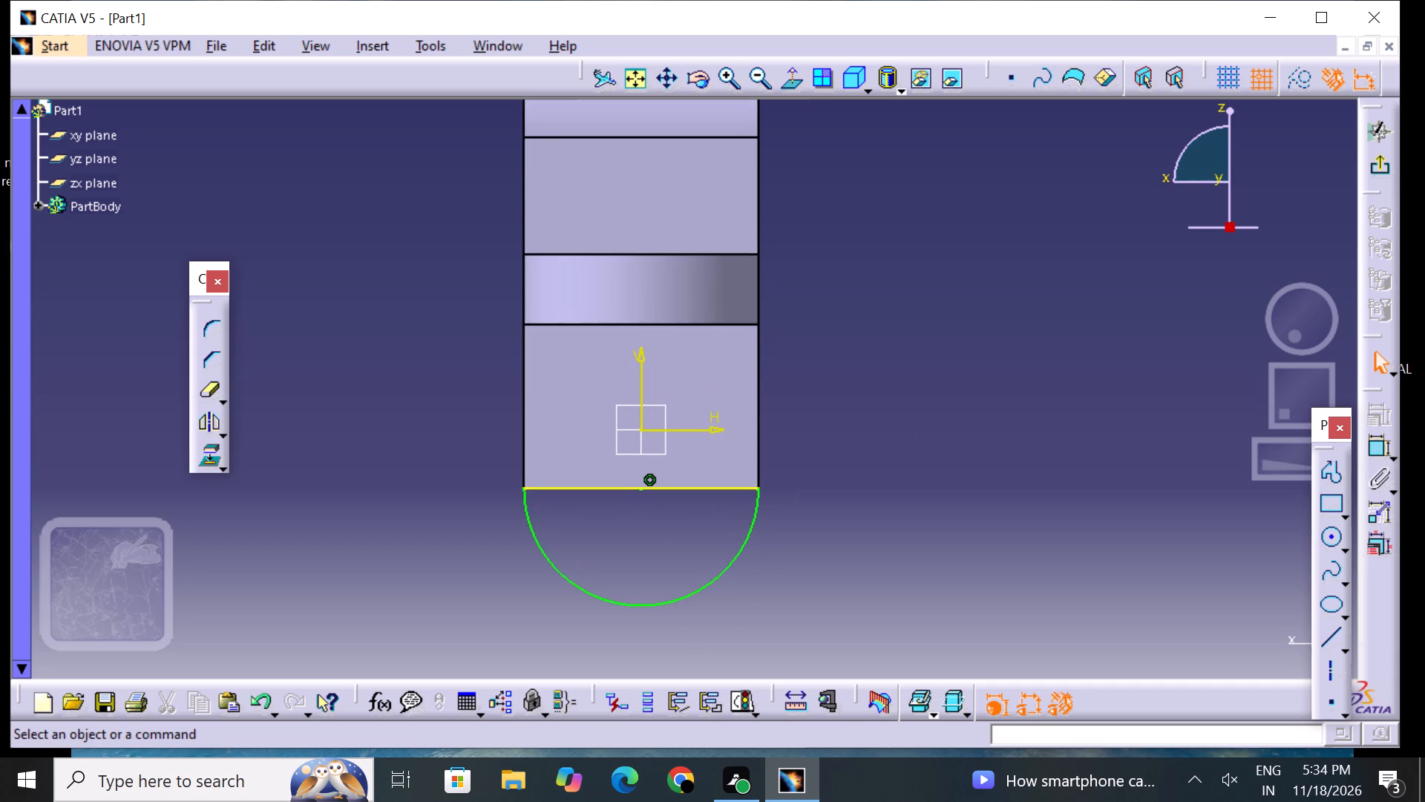
Exit the sketch and start a pad from the semicircular profile beneath the lower leg.
{"action": "left_click", "coordinate": [1372, 166]}
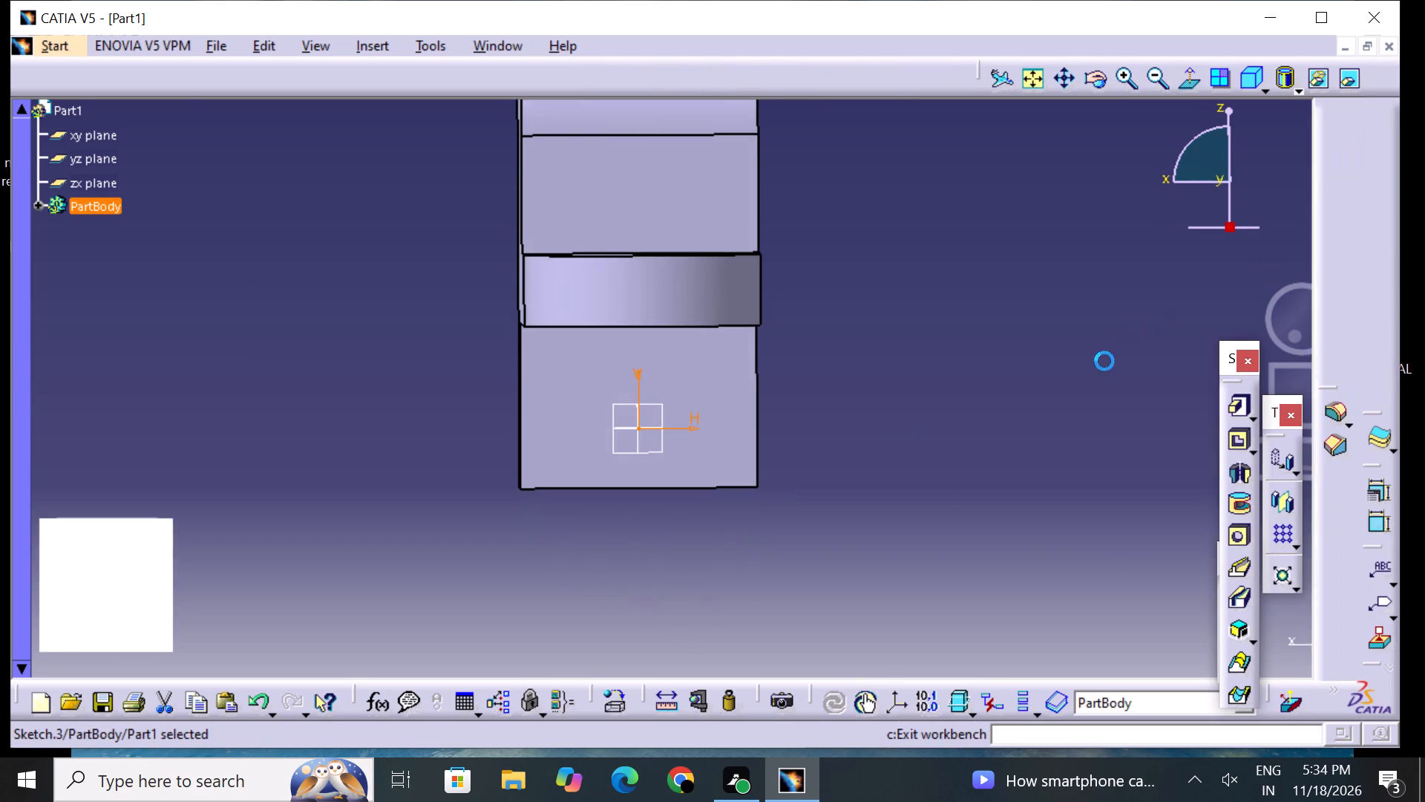
{"action": "left_click", "coordinate": [1241, 405]}
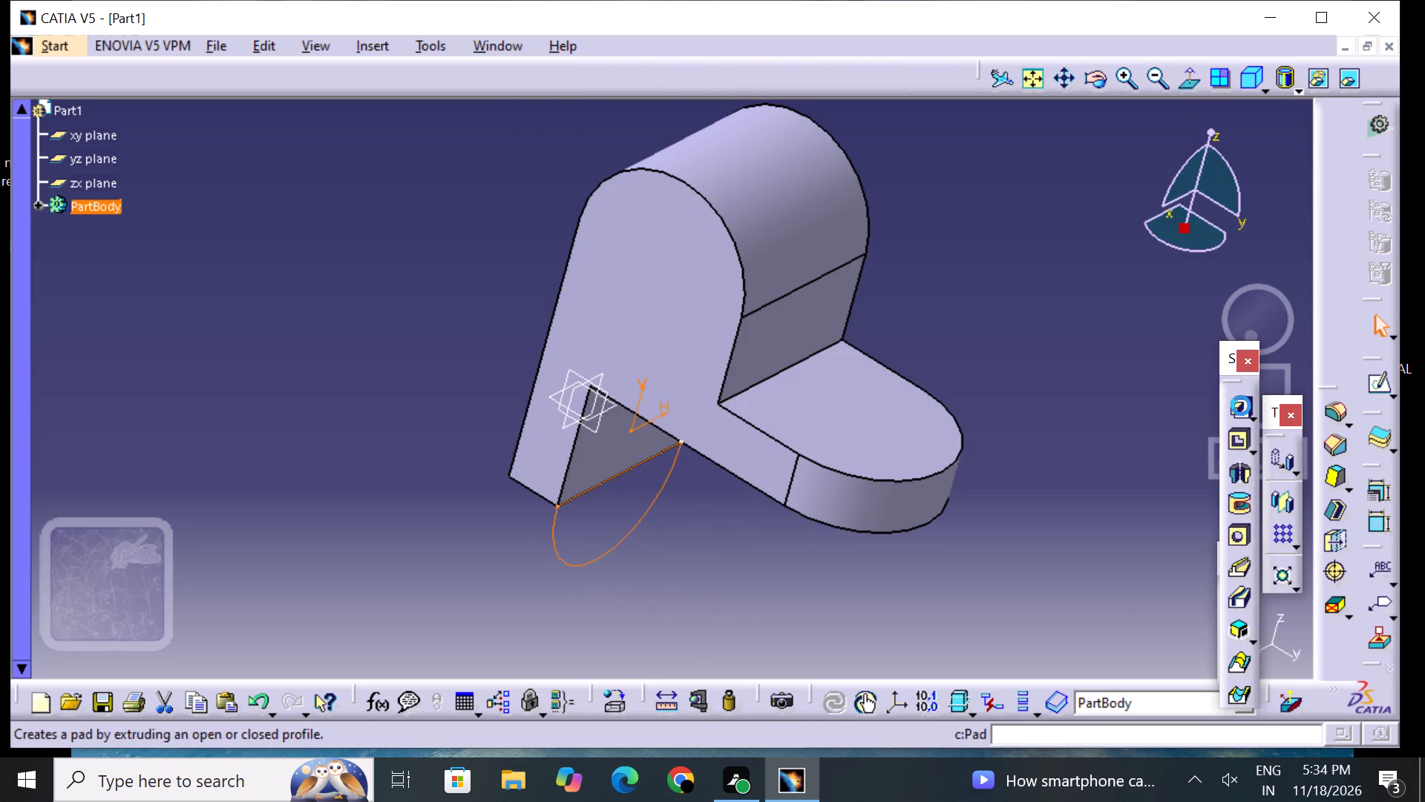
{"action": "middle_click_drag", "start_coordinate": [1031, 437], "coordinate": [1012, 381]}
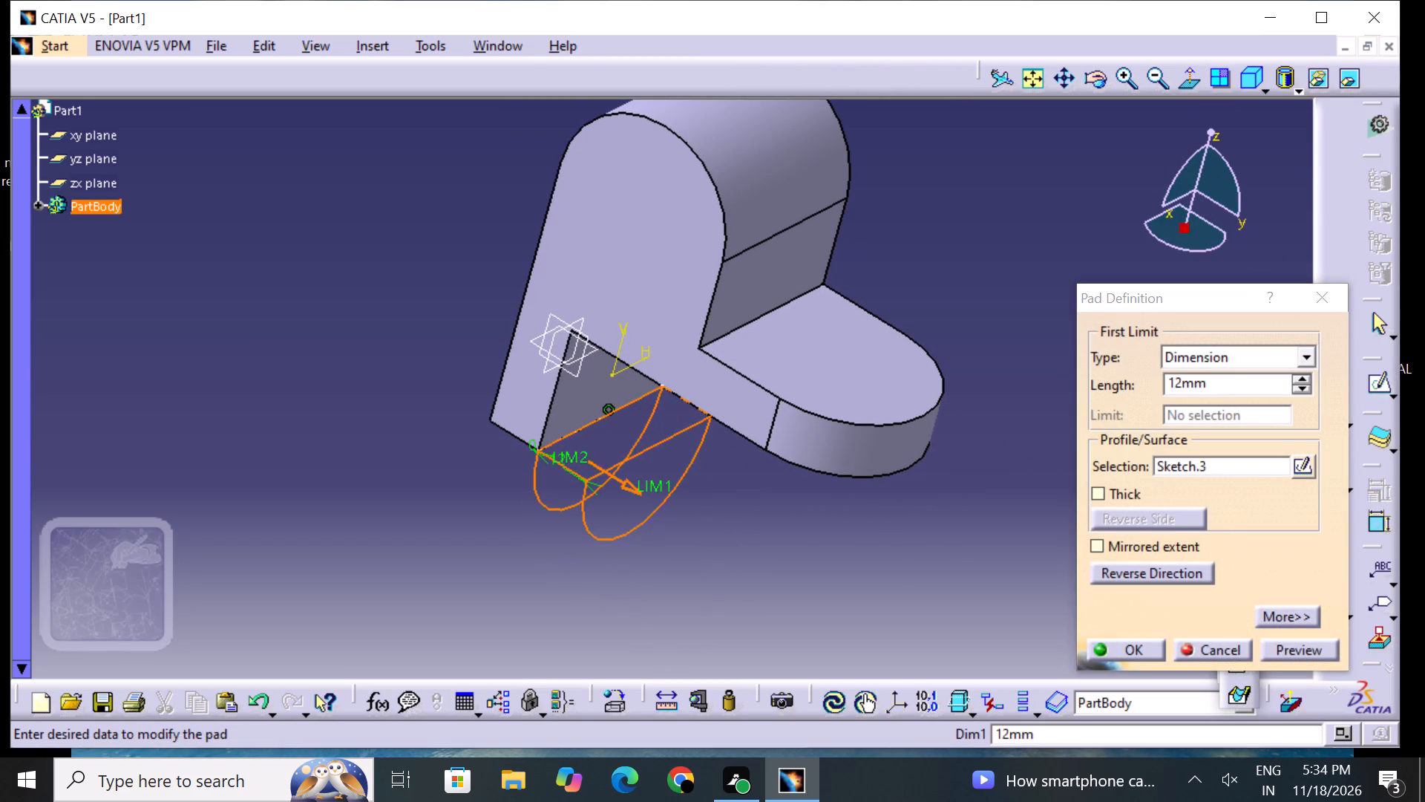
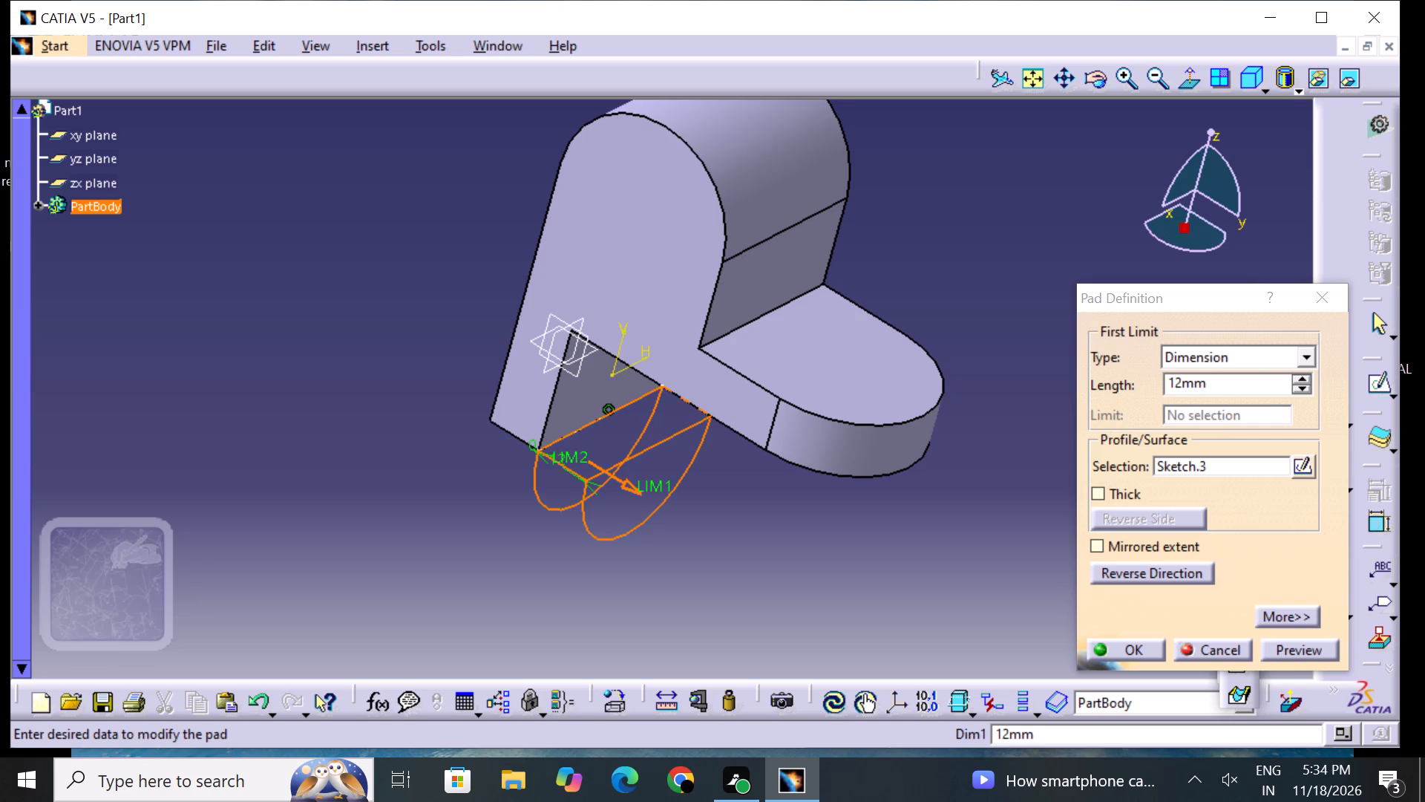
Reverse the pad direction so it runs into the lower leg, set its length to 12 mm and create the pad.
{"action": "left_click", "coordinate": [1176, 568]}
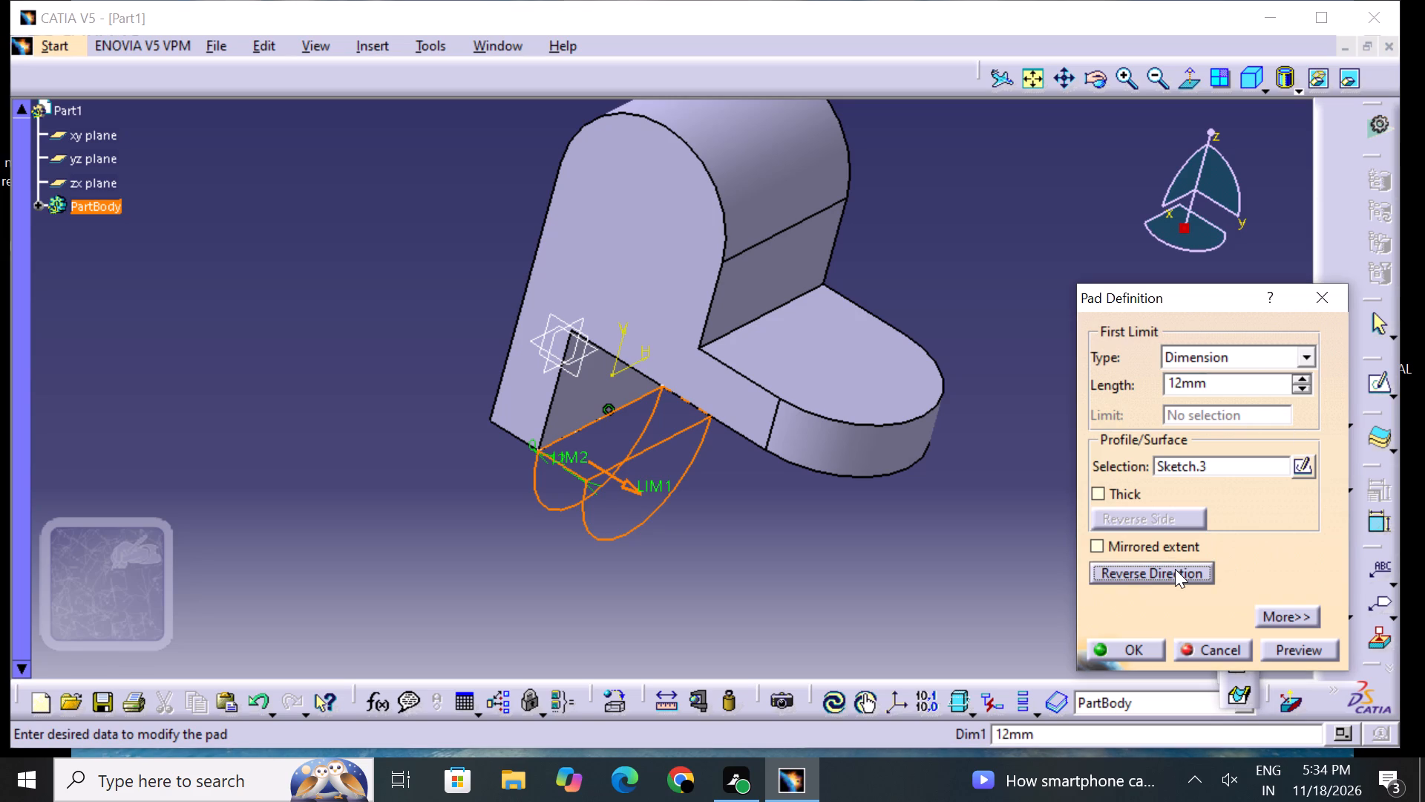
{"action": "left_click", "coordinate": [1238, 375]}
{"action": "key", "text": "BackSpace"}
{"action": "key", "text": "BackSpace"}
{"action": "key", "text": "BackSpace"}
{"action": "key", "text": "BackSpace"}
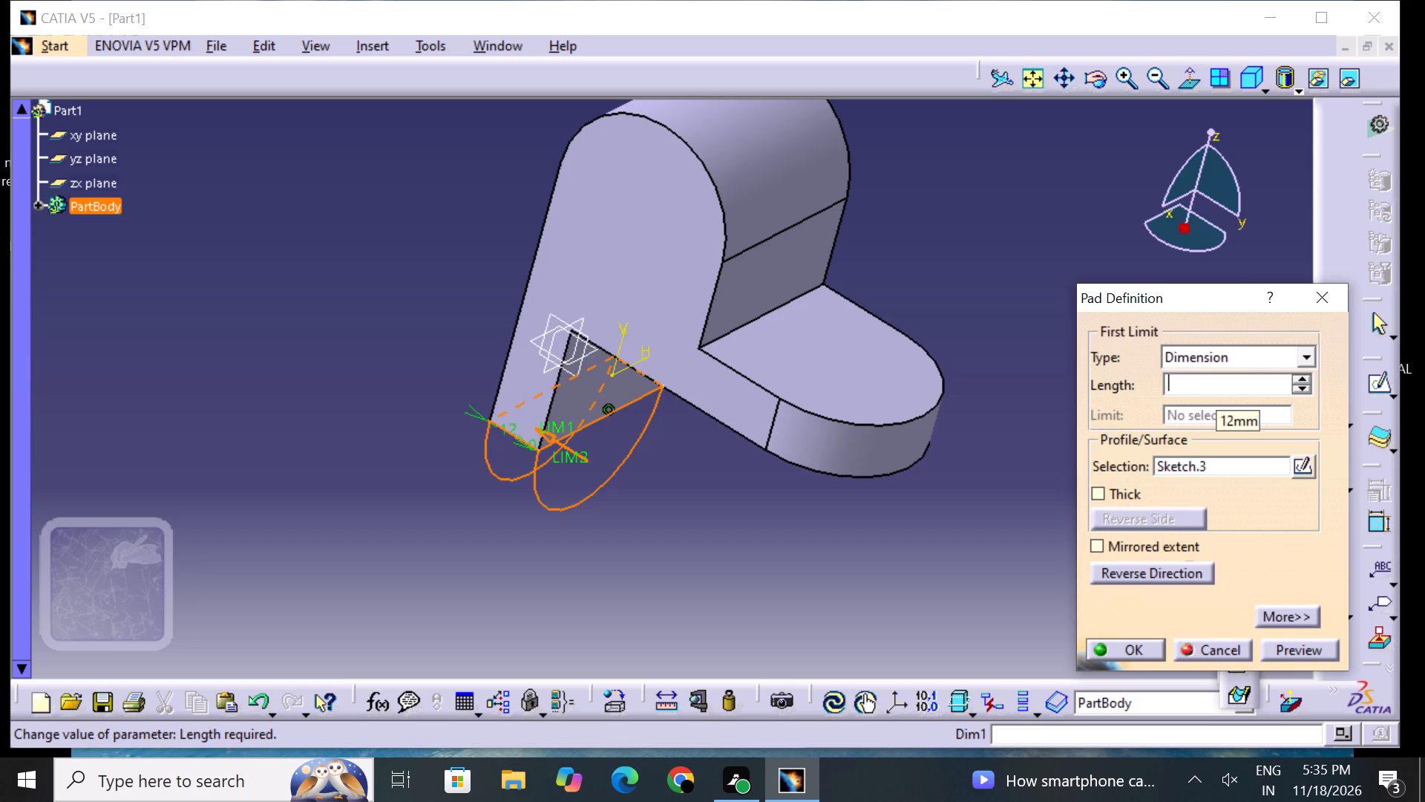
{"action": "type", "text": "12"}
{"action": "key", "text": "Return"}
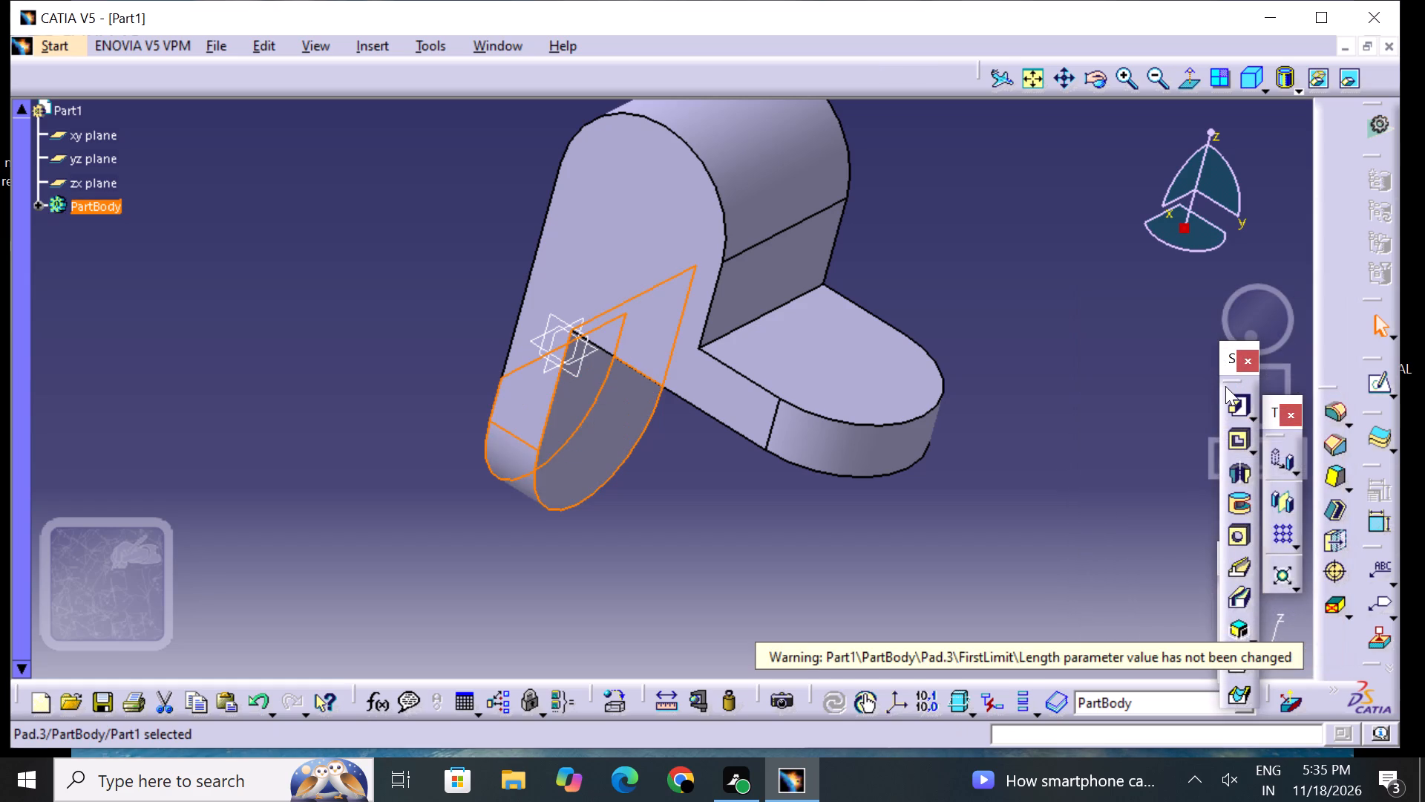
{"action": "left_click", "coordinate": [899, 601]}
Examine the solid from several sides, checking the rounded ends of the lower leg and the foot extension.
{"action": "middle_click_drag", "start_coordinate": [798, 527], "coordinate": [825, 491]}
{"action": "right_click_drag", "start_coordinate": [798, 527], "coordinate": [825, 491]}
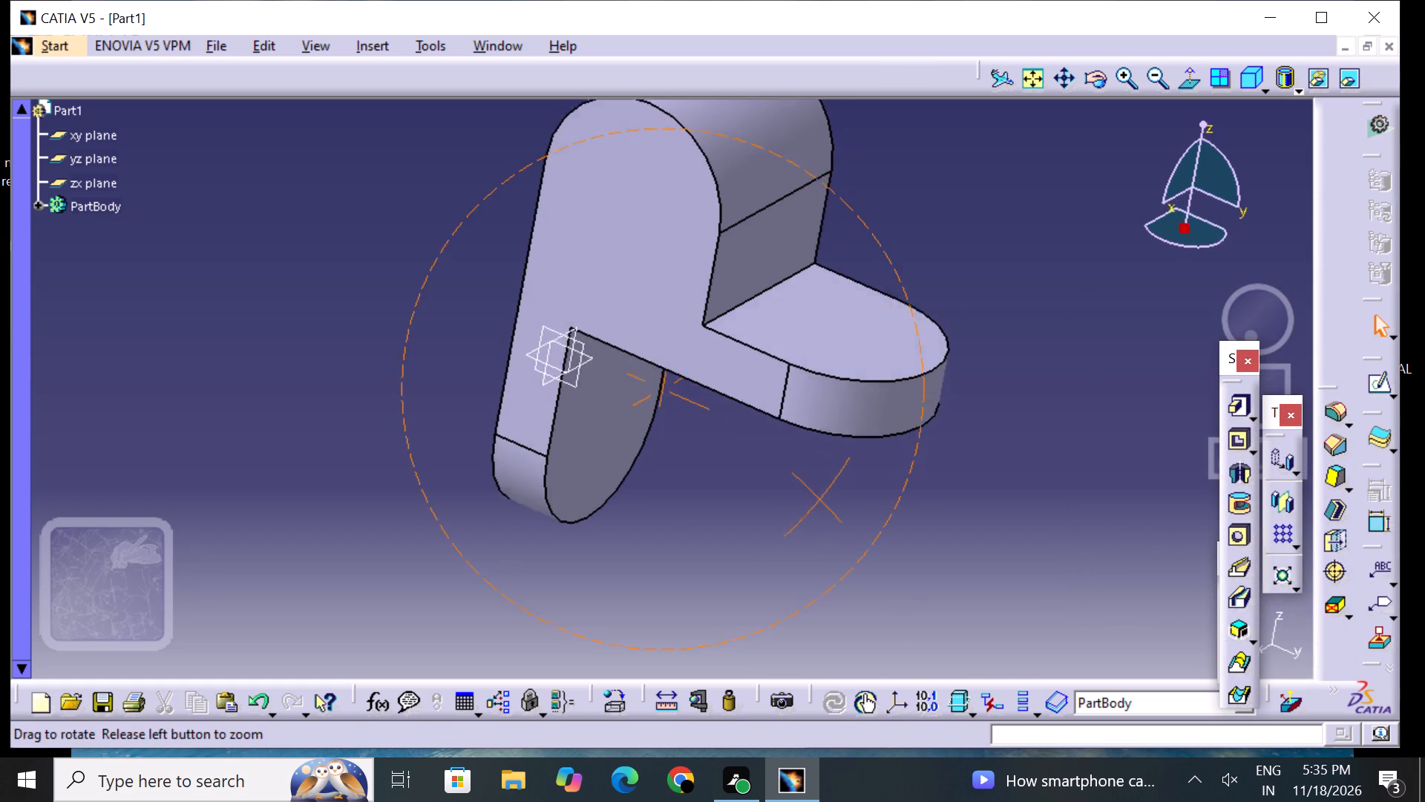
{"action": "middle_click_drag", "start_coordinate": [825, 491], "coordinate": [860, 445]}
{"action": "right_click_drag", "start_coordinate": [825, 491], "coordinate": [860, 445]}
{"action": "middle_click_drag", "start_coordinate": [477, 534], "coordinate": [484, 653]}
{"action": "right_click_drag", "start_coordinate": [477, 533], "coordinate": [484, 653]}
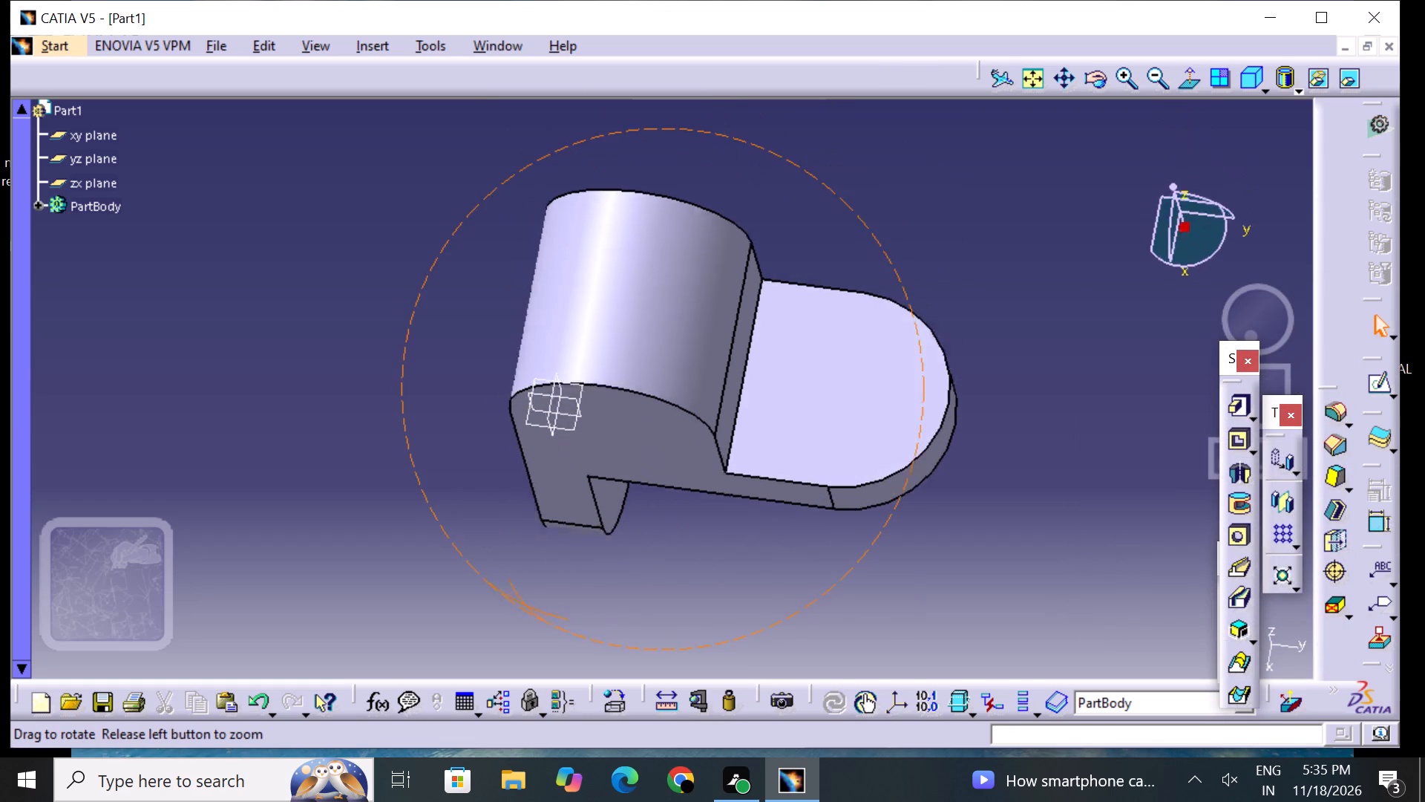
{"action": "middle_click_drag", "start_coordinate": [484, 653], "coordinate": [474, 655]}
{"action": "right_click_drag", "start_coordinate": [484, 653], "coordinate": [478, 648]}
{"action": "middle_click_drag", "start_coordinate": [666, 561], "coordinate": [813, 326]}
{"action": "right_click_drag", "start_coordinate": [668, 561], "coordinate": [813, 326]}
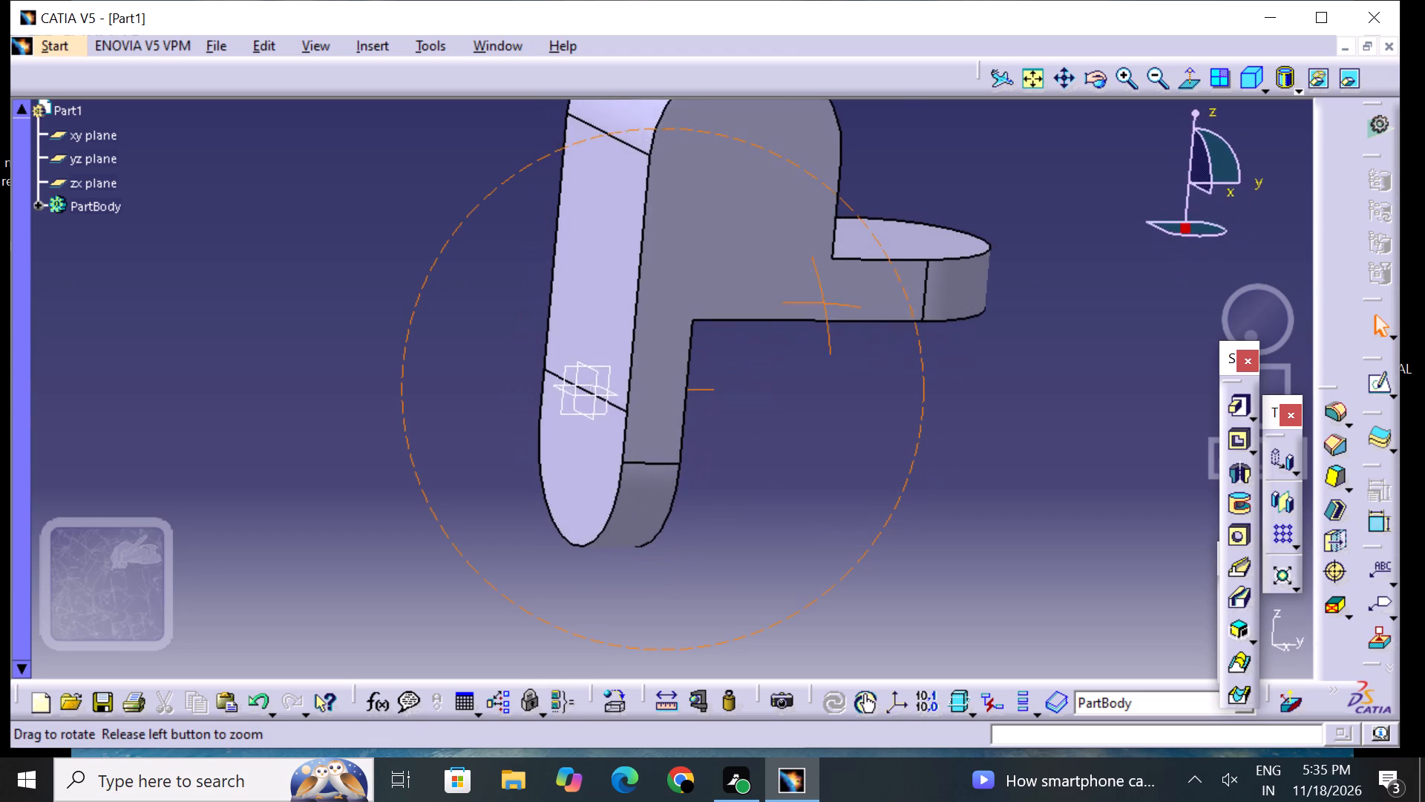
{"action": "middle_click_drag", "start_coordinate": [813, 326], "coordinate": [807, 339]}
{"action": "right_click_drag", "start_coordinate": [813, 326], "coordinate": [807, 339]}
{"action": "middle_click_drag", "start_coordinate": [802, 403], "coordinate": [770, 455]}
{"action": "middle_click_drag", "start_coordinate": [723, 501], "coordinate": [697, 374]}
{"action": "right_click_drag", "start_coordinate": [722, 501], "coordinate": [697, 373]}
{"action": "middle_click_drag", "start_coordinate": [696, 385], "coordinate": [696, 390]}
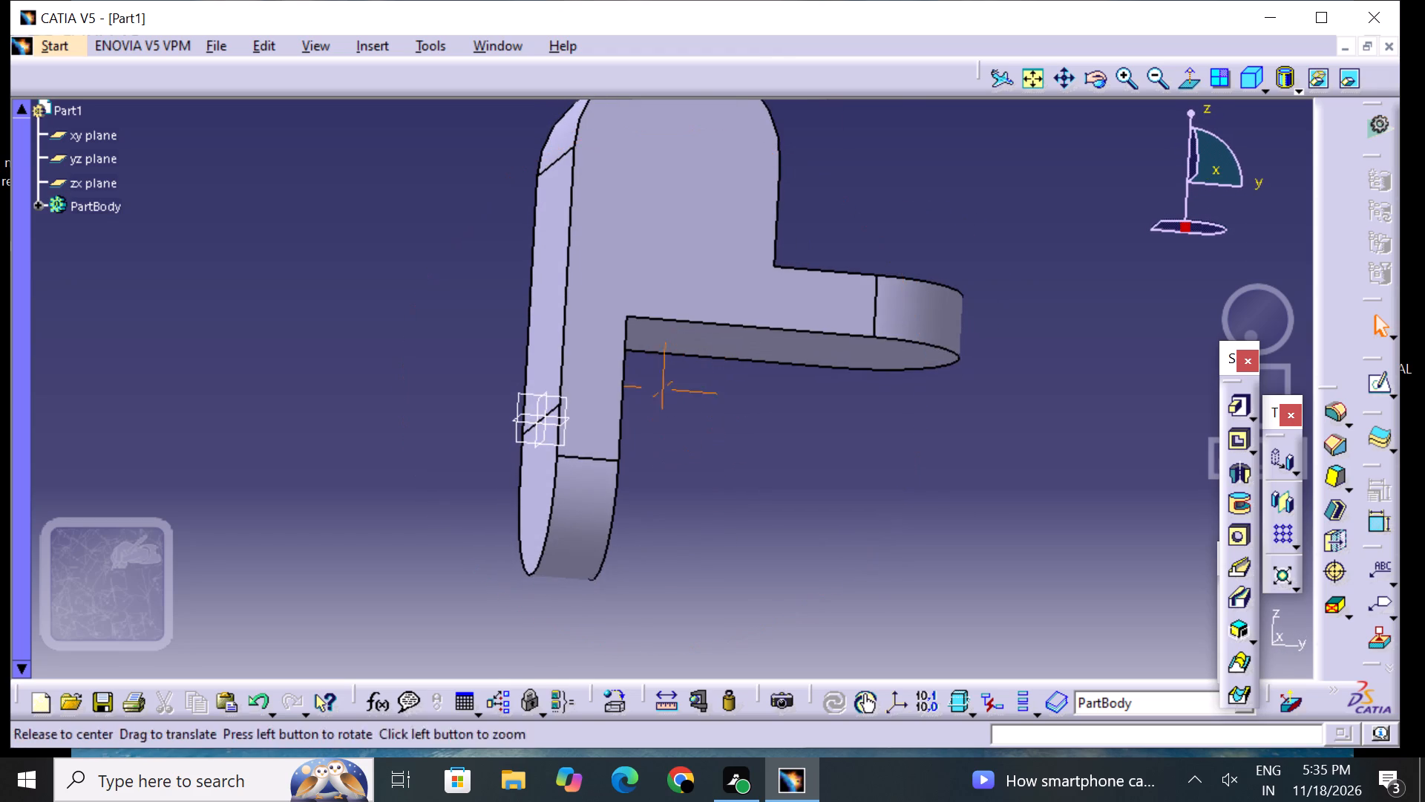
{"action": "middle_click_drag", "start_coordinate": [696, 390], "coordinate": [672, 531]}
{"action": "middle_click_drag", "start_coordinate": [678, 532], "coordinate": [645, 580]}
{"action": "right_click_drag", "start_coordinate": [678, 532], "coordinate": [645, 580]}
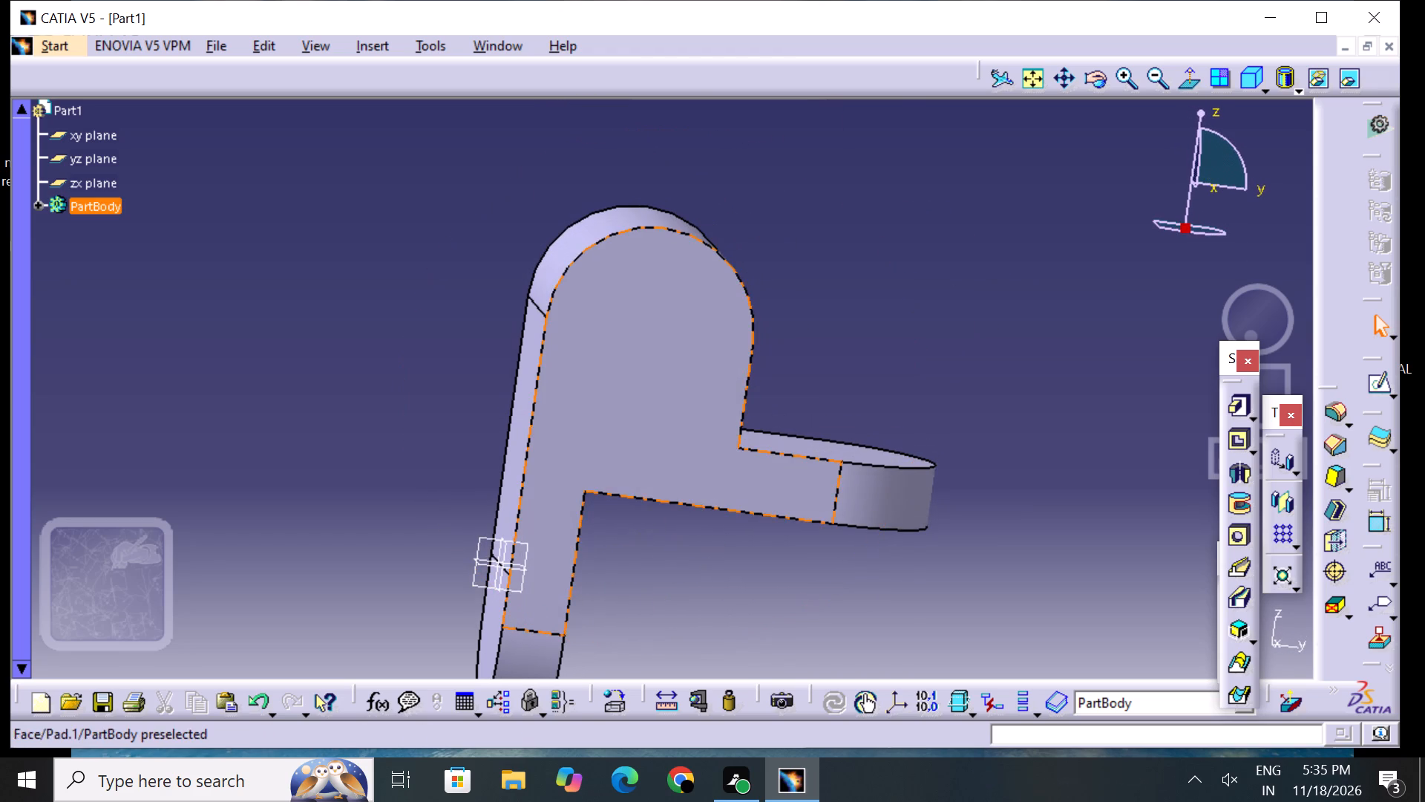
{"action": "middle_click_drag", "start_coordinate": [635, 540], "coordinate": [655, 486]}
{"action": "middle_click_drag", "start_coordinate": [857, 236], "coordinate": [522, 446]}
{"action": "right_click_drag", "start_coordinate": [859, 242], "coordinate": [522, 446]}
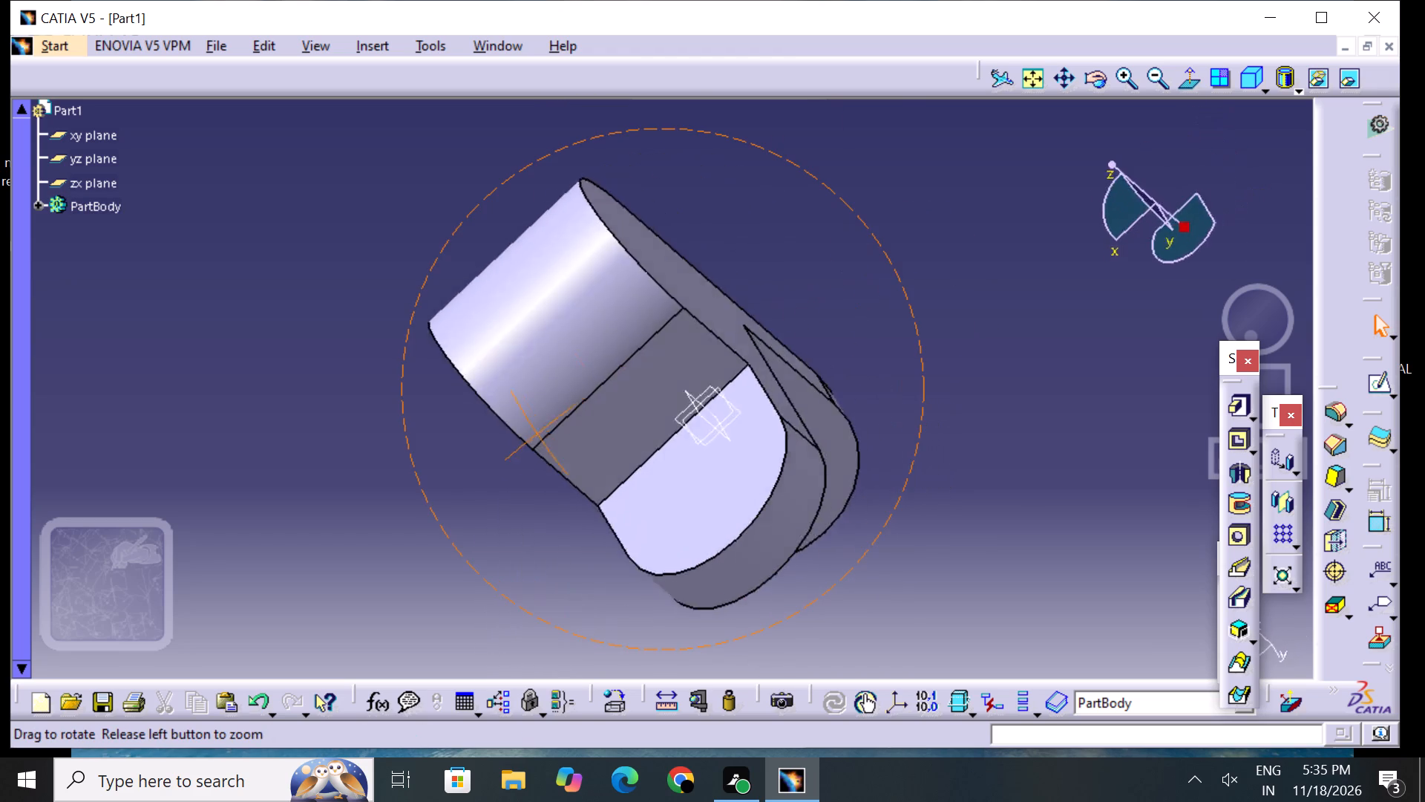
{"action": "middle_click_drag", "start_coordinate": [522, 446], "coordinate": [860, 266]}
{"action": "right_click_drag", "start_coordinate": [522, 446], "coordinate": [860, 266]}
{"action": "middle_click_drag", "start_coordinate": [814, 515], "coordinate": [816, 509]}
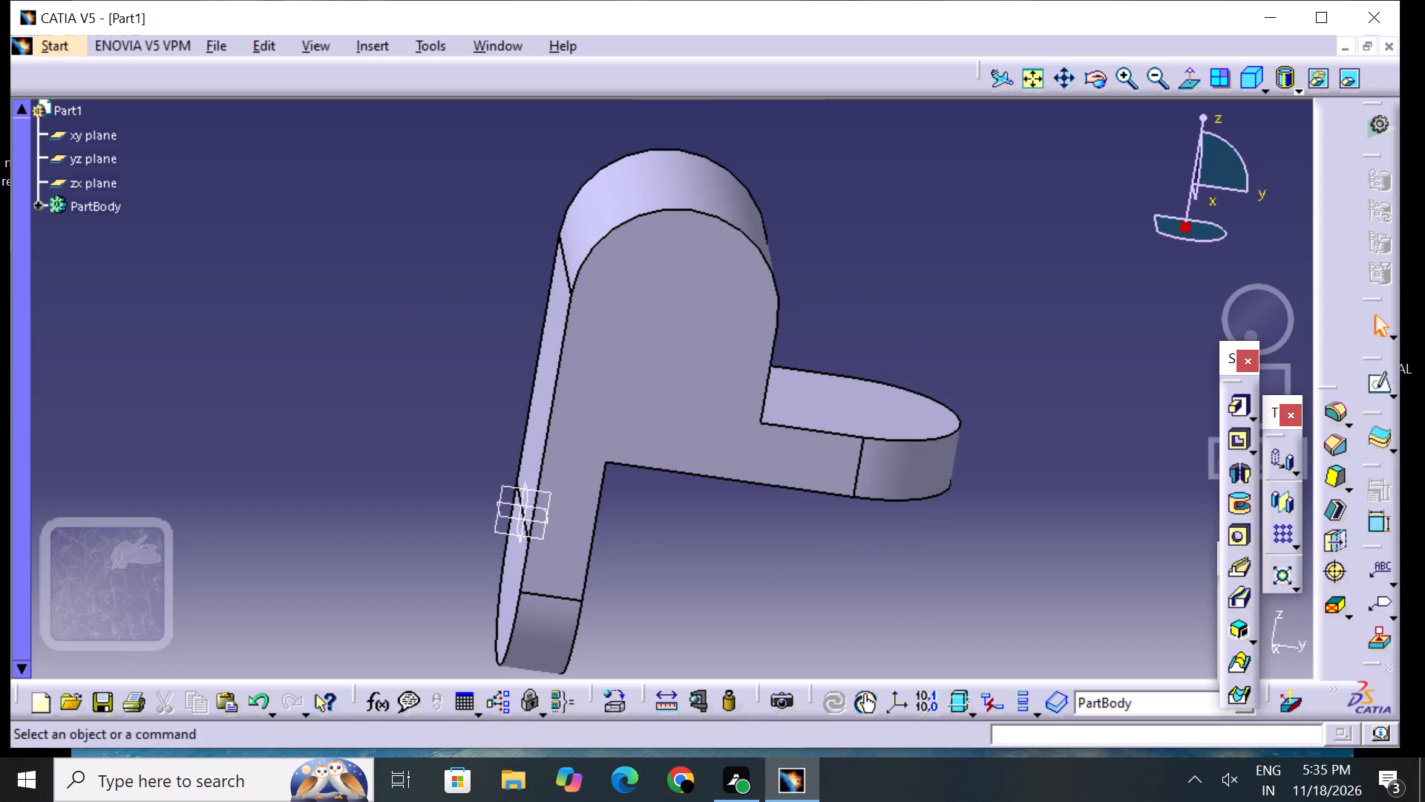
{"action": "middle_click_drag", "start_coordinate": [816, 509], "coordinate": [820, 451]}
{"action": "middle_click_drag", "start_coordinate": [1031, 287], "coordinate": [1016, 355]}
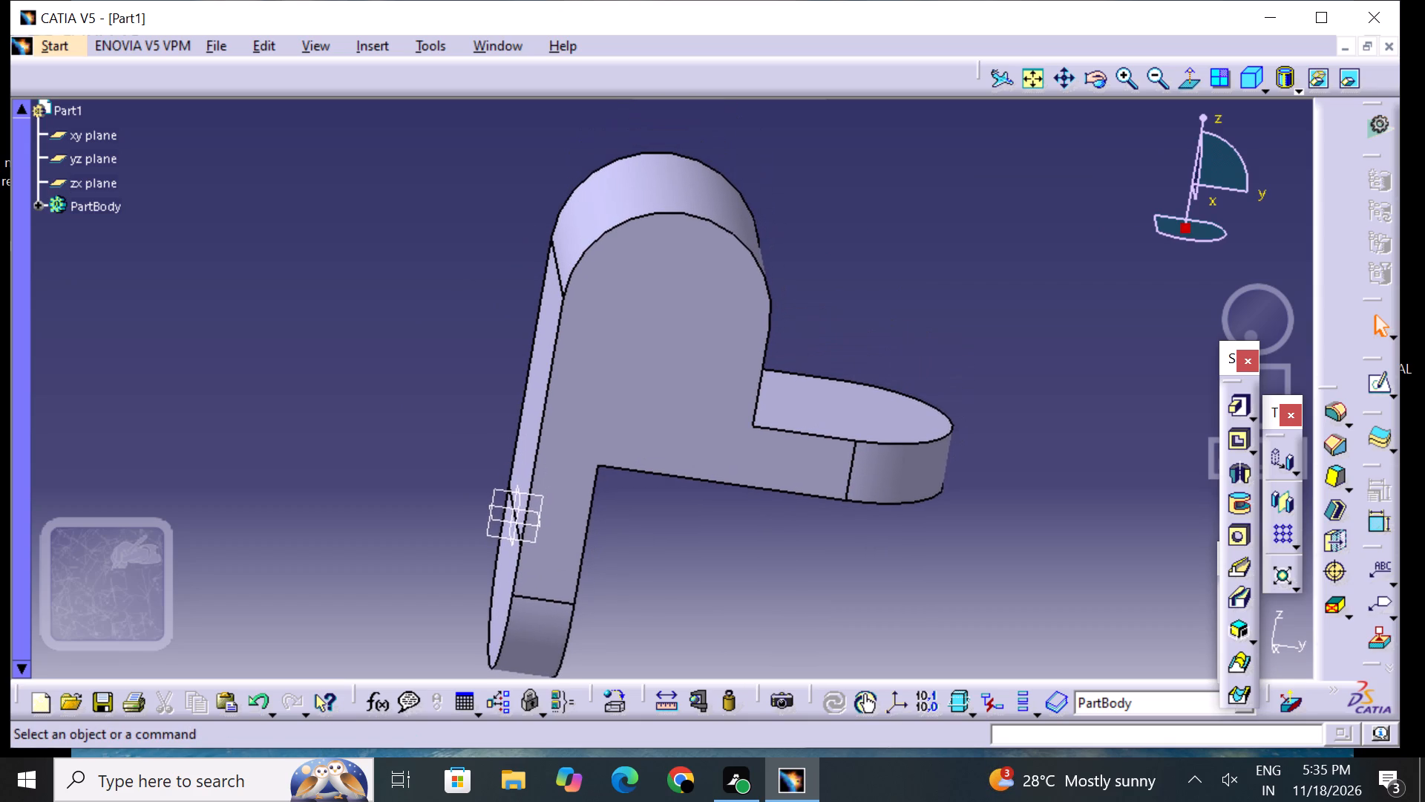
{"action": "middle_click_drag", "start_coordinate": [752, 612], "coordinate": [802, 546]}
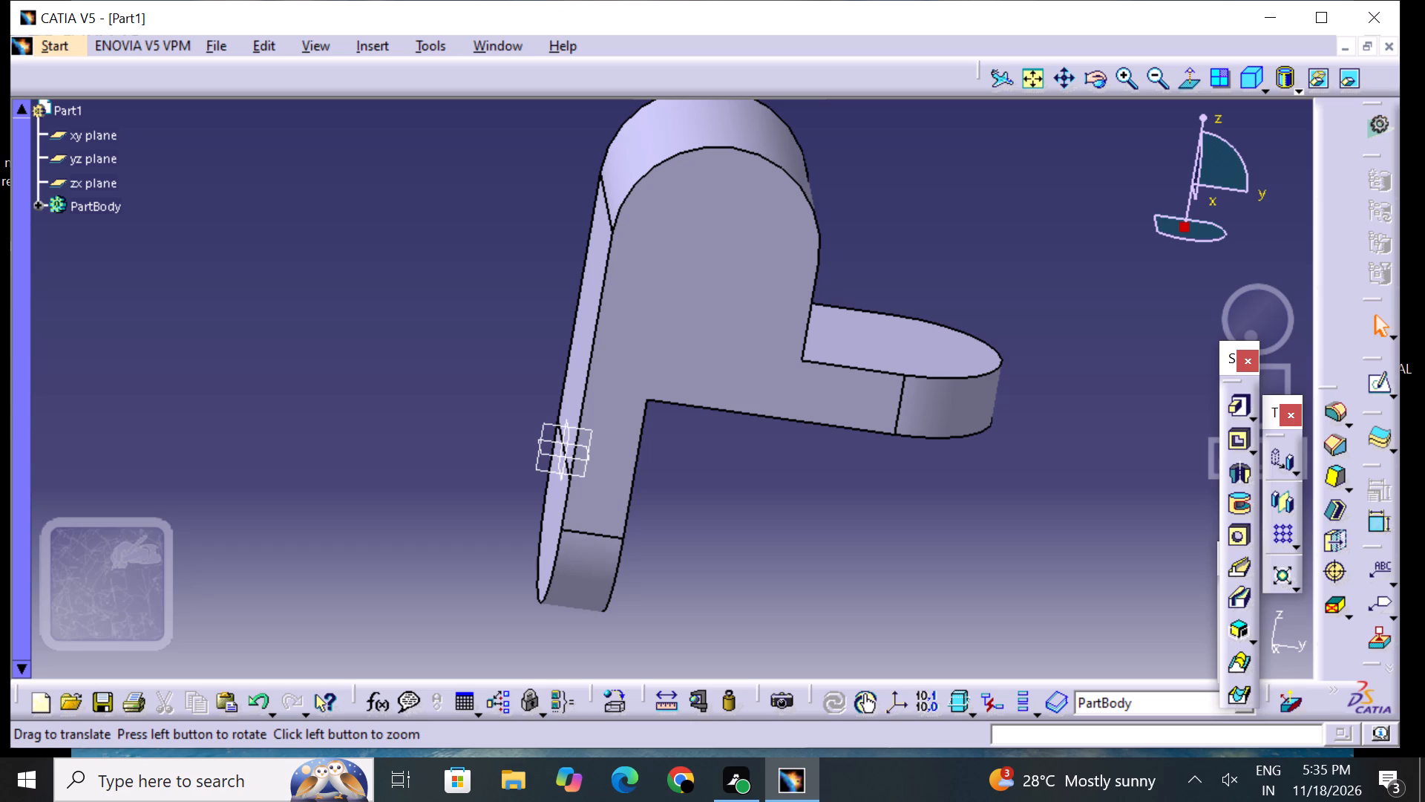
{"action": "middle_click_drag", "start_coordinate": [934, 492], "coordinate": [561, 521]}
{"action": "right_click_drag", "start_coordinate": [934, 492], "coordinate": [561, 521]}
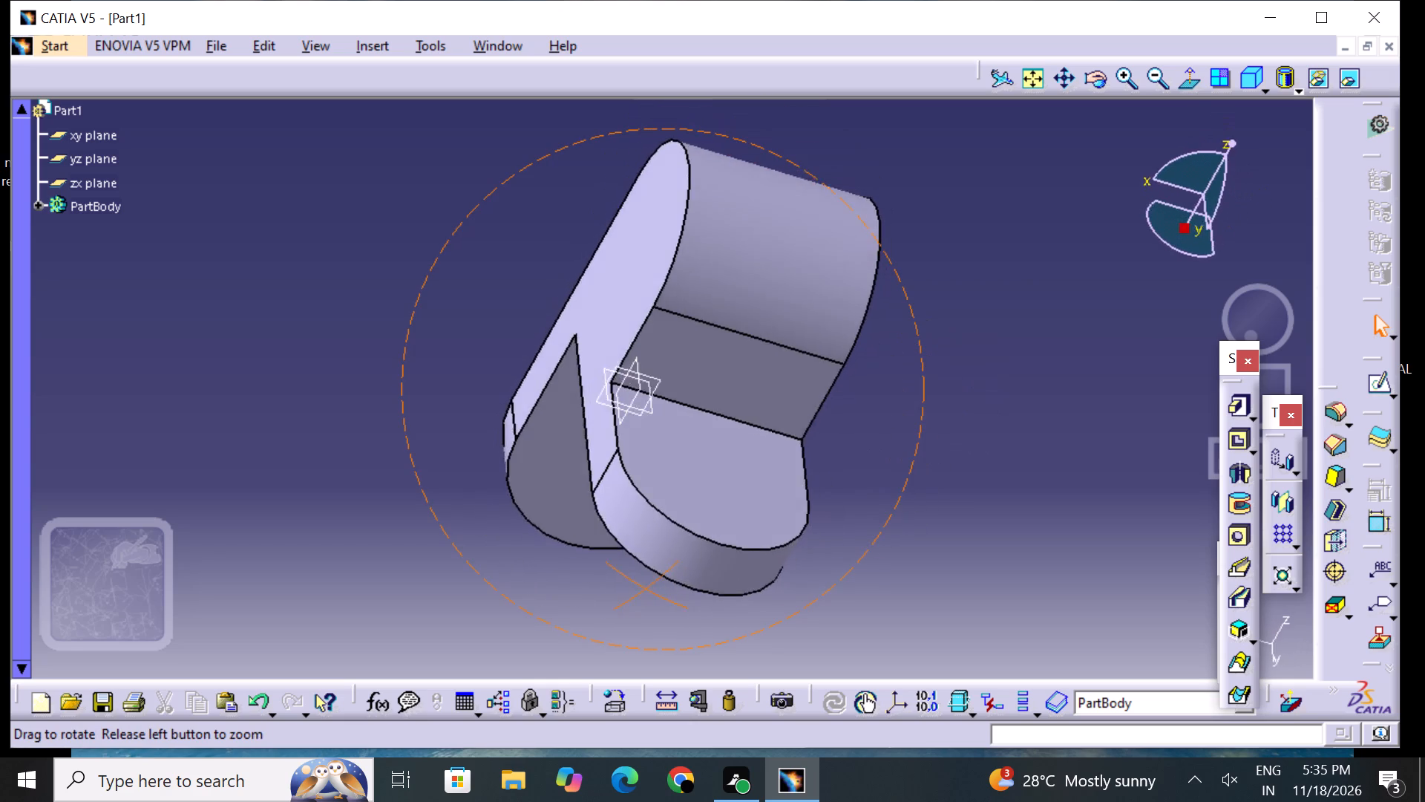
{"action": "middle_click_drag", "start_coordinate": [561, 521], "coordinate": [838, 507]}
{"action": "right_click_drag", "start_coordinate": [561, 521], "coordinate": [815, 517]}
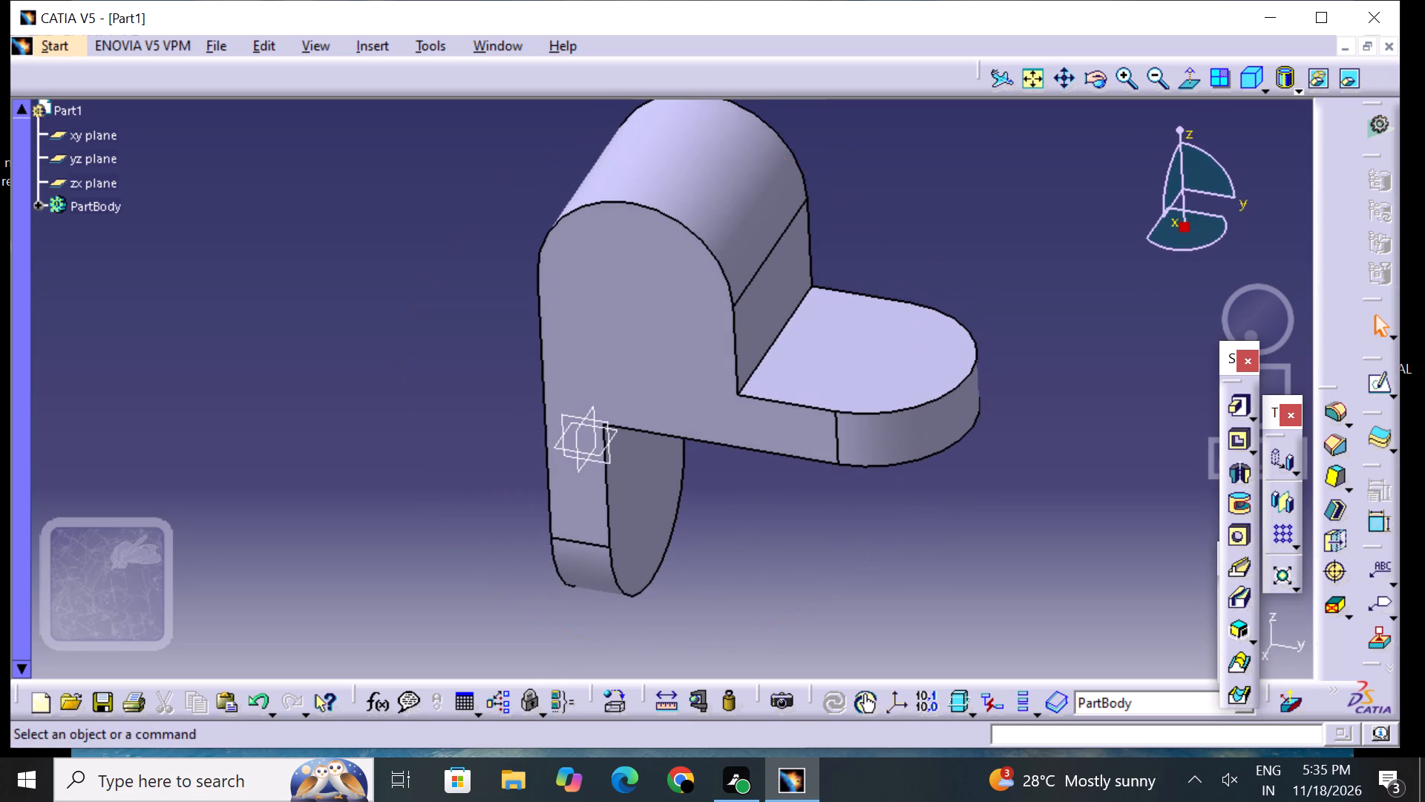
{"action": "right_click_drag", "start_coordinate": [815, 517], "coordinate": [790, 522]}
{"action": "left_click", "coordinate": [799, 571]}
{"action": "middle_click_drag", "start_coordinate": [525, 627], "coordinate": [551, 607]}
{"action": "right_click_drag", "start_coordinate": [530, 627], "coordinate": [551, 607]}
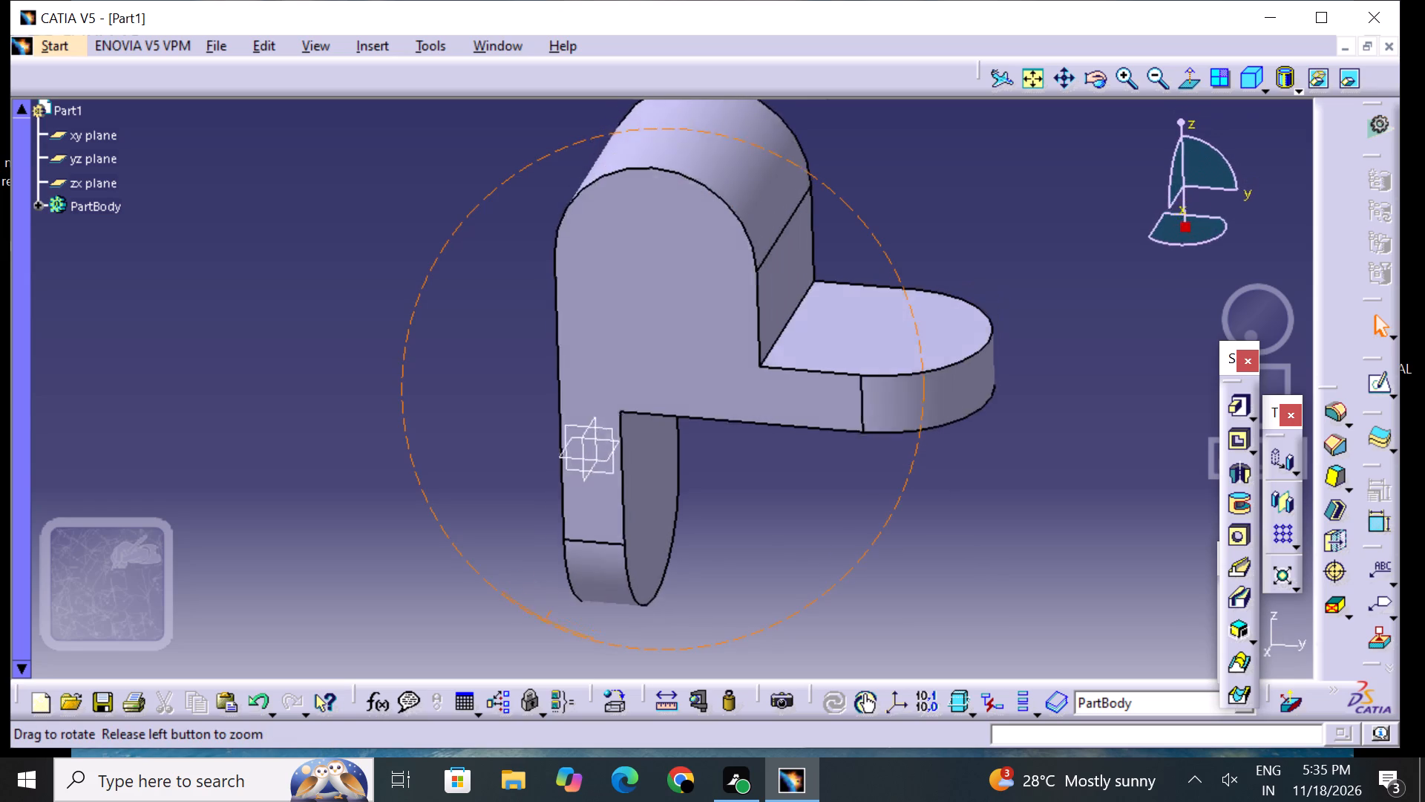
{"action": "middle_click_drag", "start_coordinate": [551, 607], "coordinate": [551, 585]}
{"action": "right_click_drag", "start_coordinate": [551, 607], "coordinate": [545, 572]}
{"action": "middle_click_drag", "start_coordinate": [783, 519], "coordinate": [782, 525]}
{"action": "right_click_drag", "start_coordinate": [784, 519], "coordinate": [782, 525]}
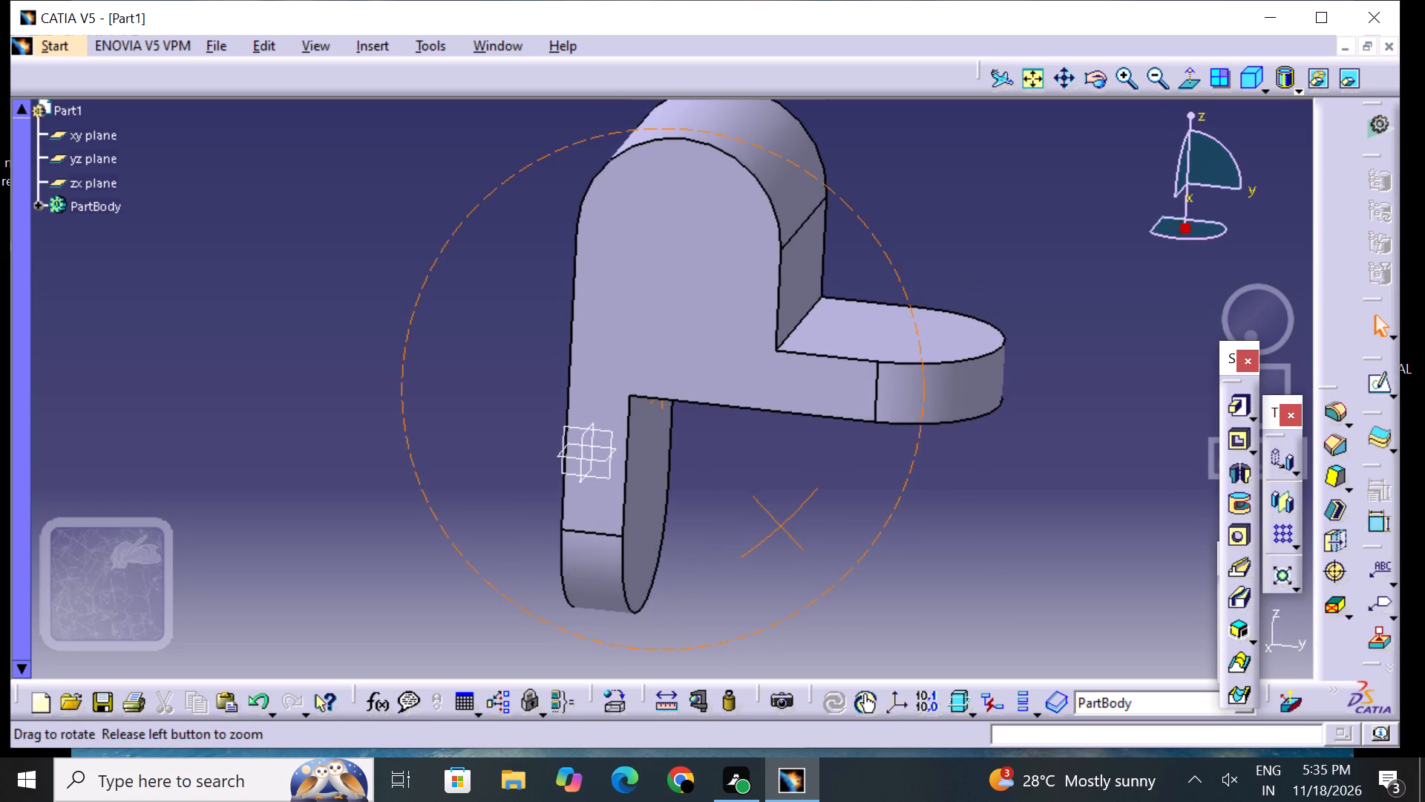
{"action": "middle_click_drag", "start_coordinate": [782, 525], "coordinate": [821, 551]}
{"action": "right_click_drag", "start_coordinate": [782, 525], "coordinate": [821, 551]}
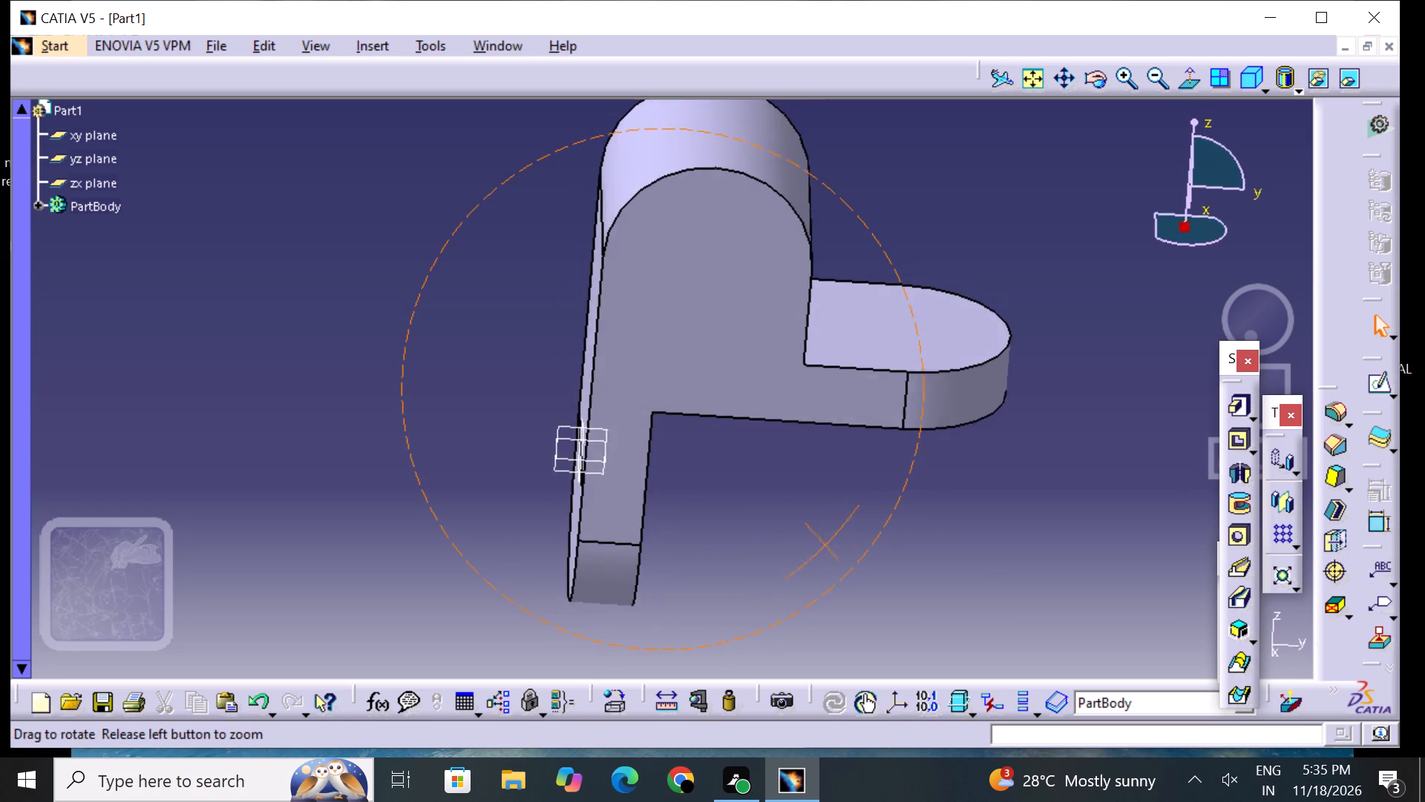
{"action": "middle_click_drag", "start_coordinate": [821, 551], "coordinate": [801, 508]}
{"action": "right_click_drag", "start_coordinate": [821, 551], "coordinate": [802, 507]}
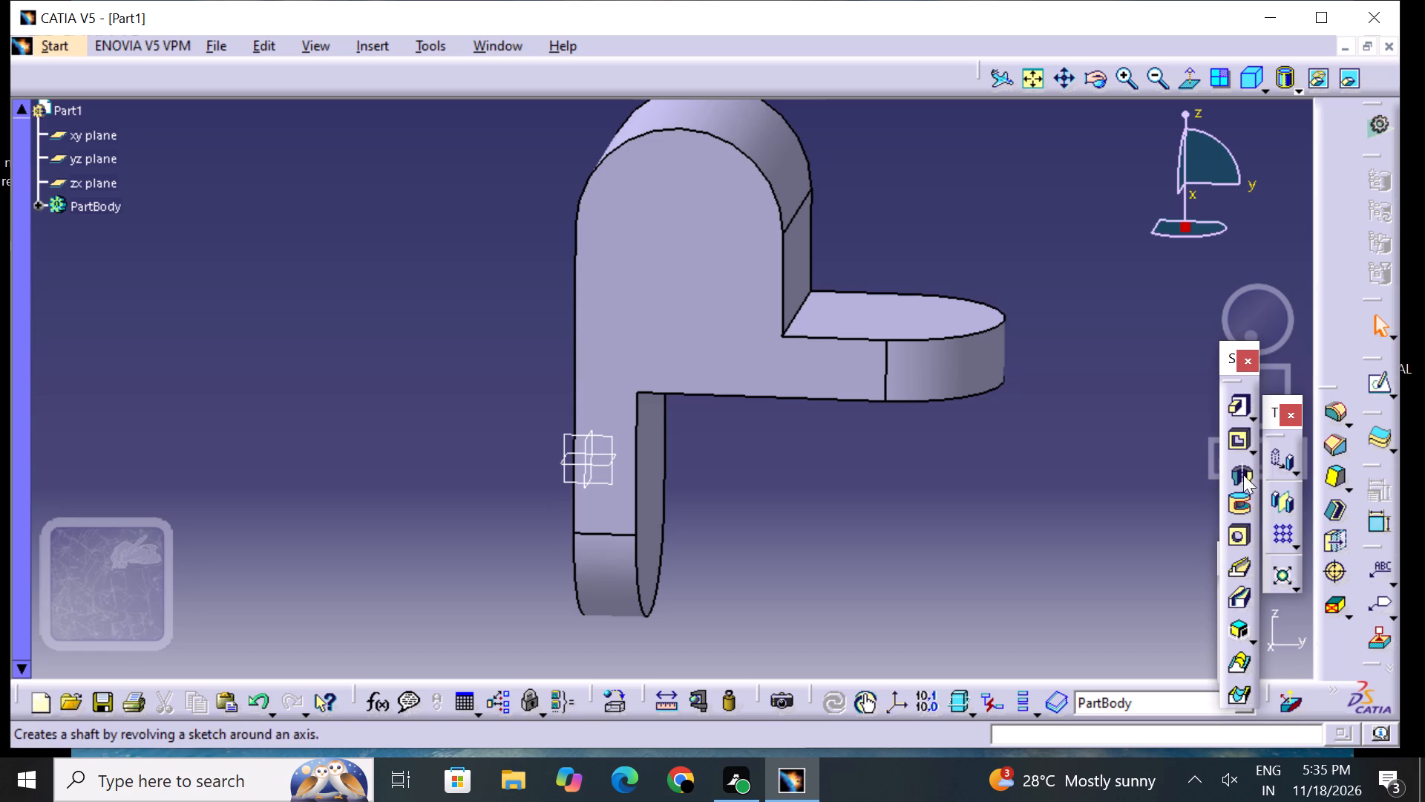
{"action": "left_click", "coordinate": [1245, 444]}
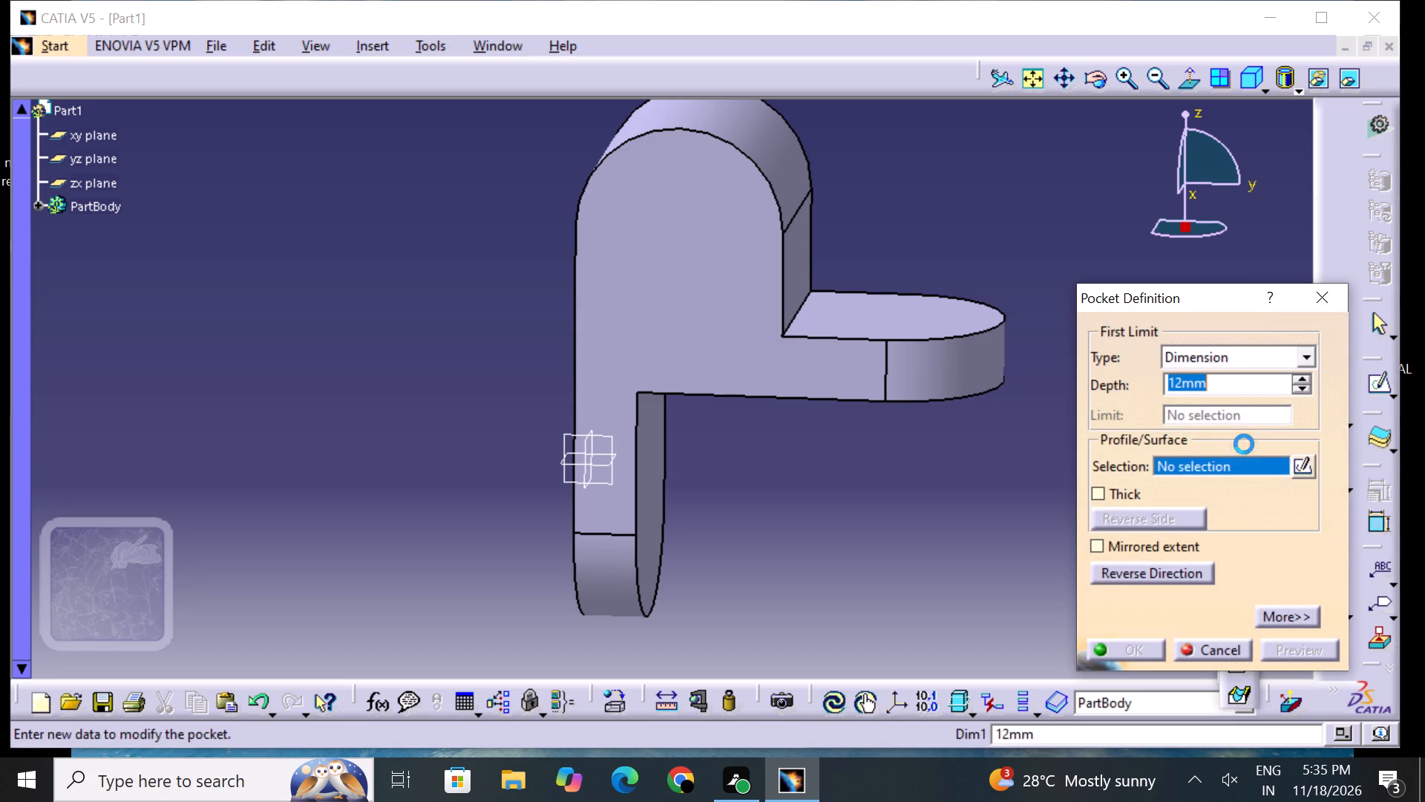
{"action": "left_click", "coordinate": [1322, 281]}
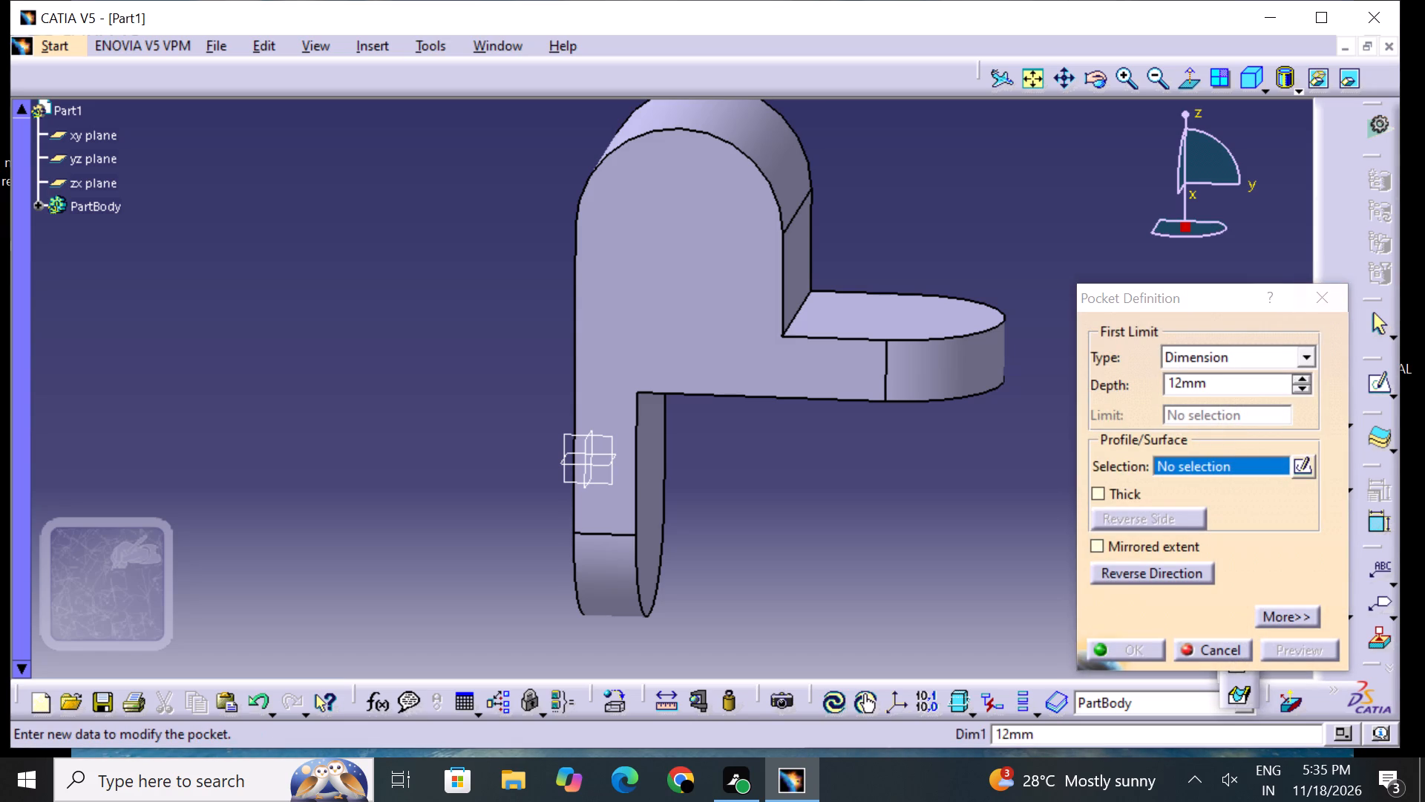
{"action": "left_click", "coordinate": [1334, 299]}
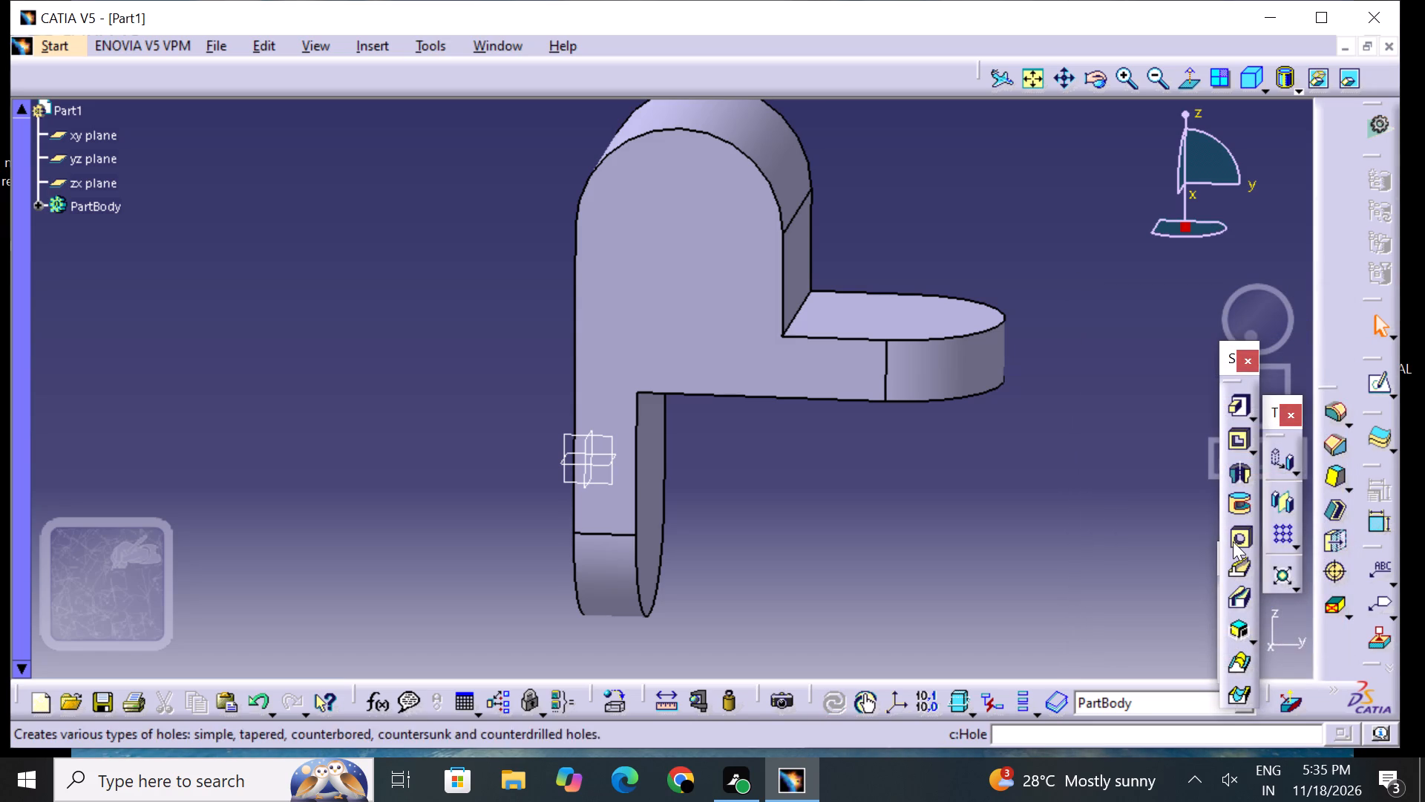
Start a hole on the flat L-shaped side face of the main pad, within its rounded upper end.
{"action": "left_click", "coordinate": [1243, 528]}
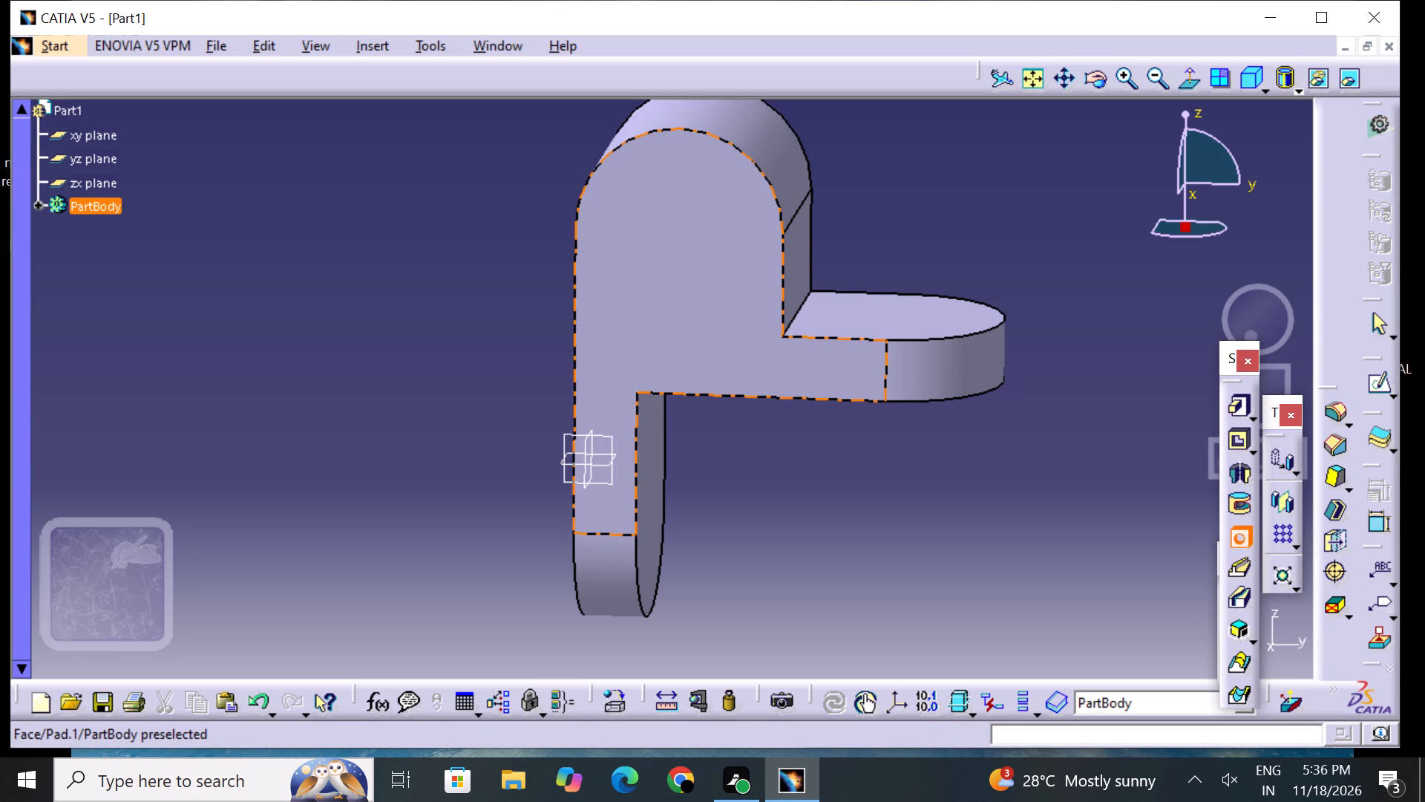
{"action": "left_click", "coordinate": [669, 224]}
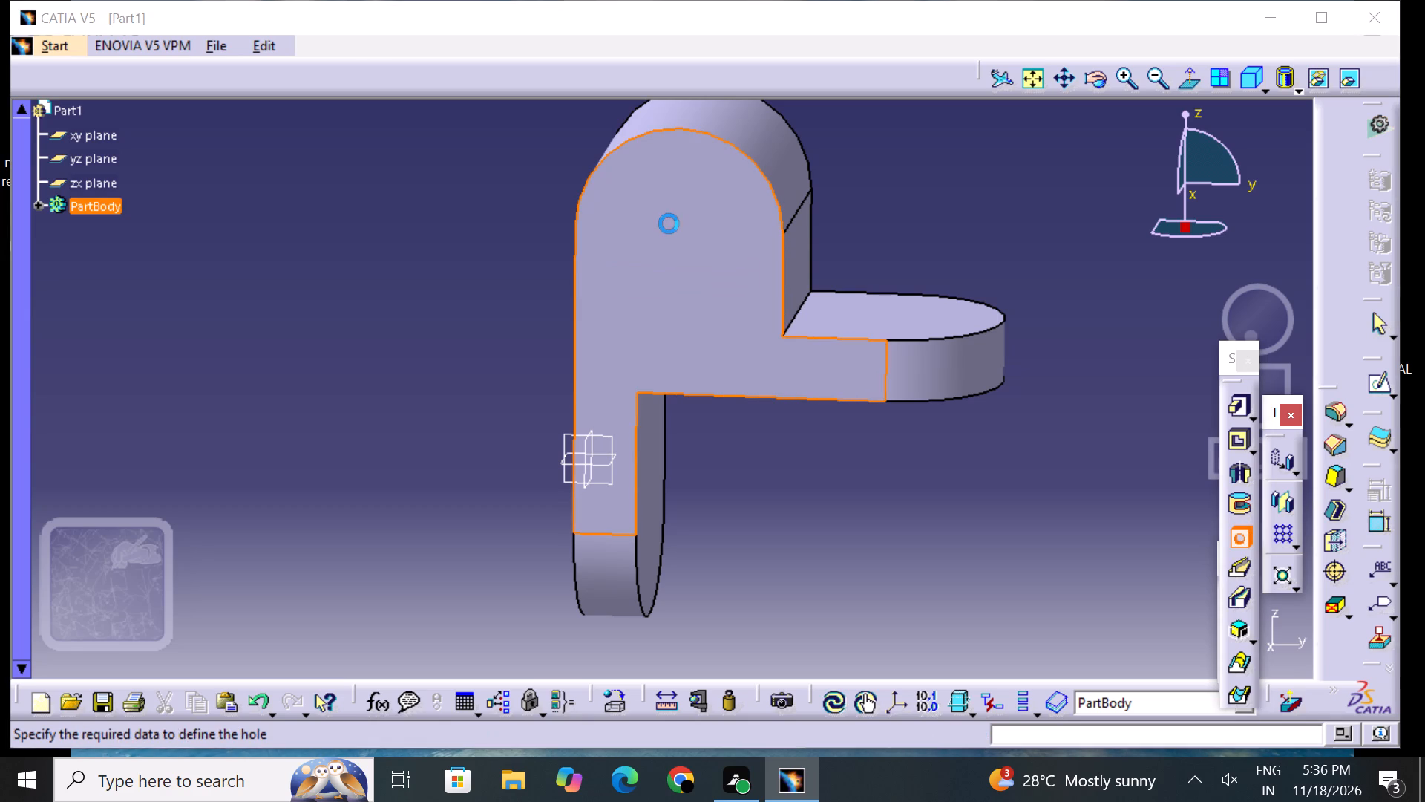
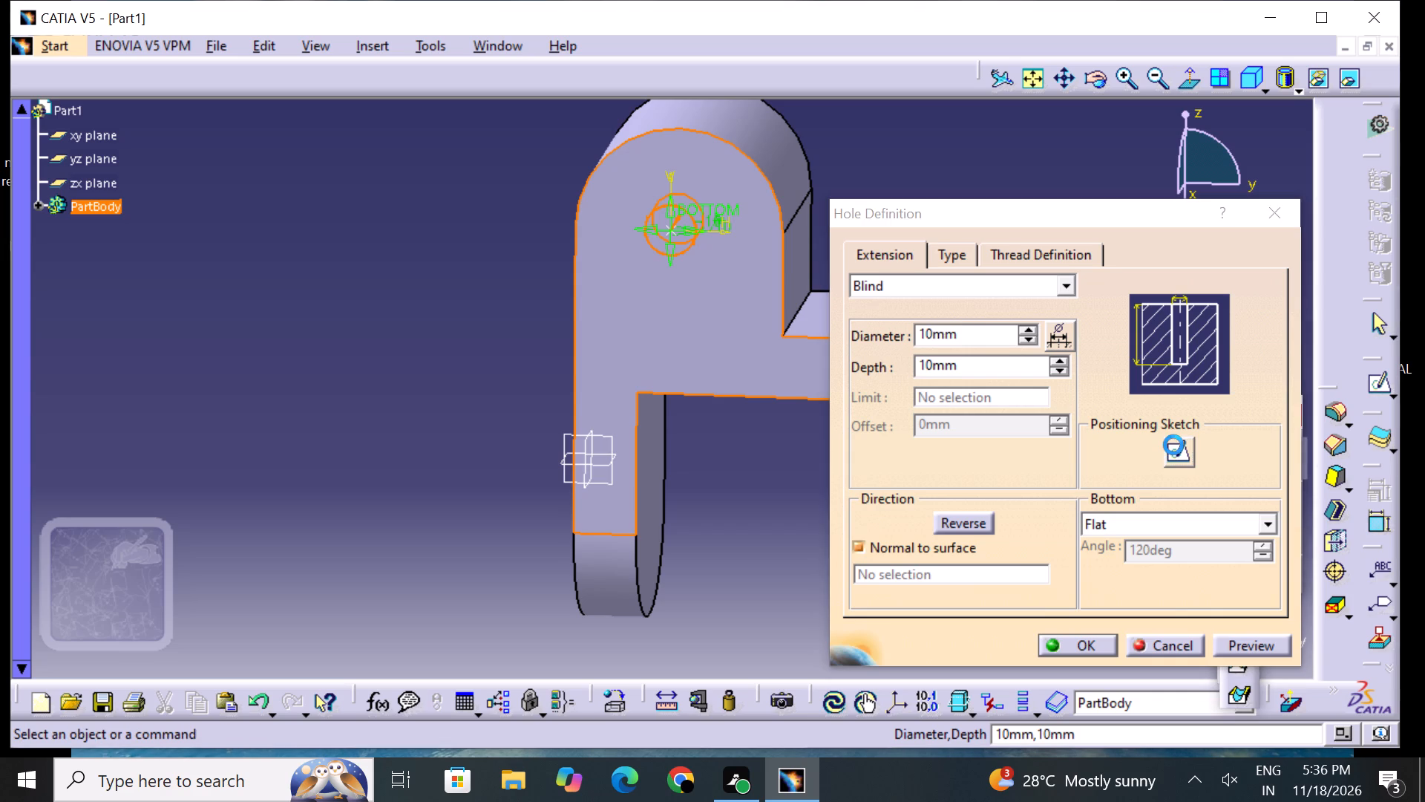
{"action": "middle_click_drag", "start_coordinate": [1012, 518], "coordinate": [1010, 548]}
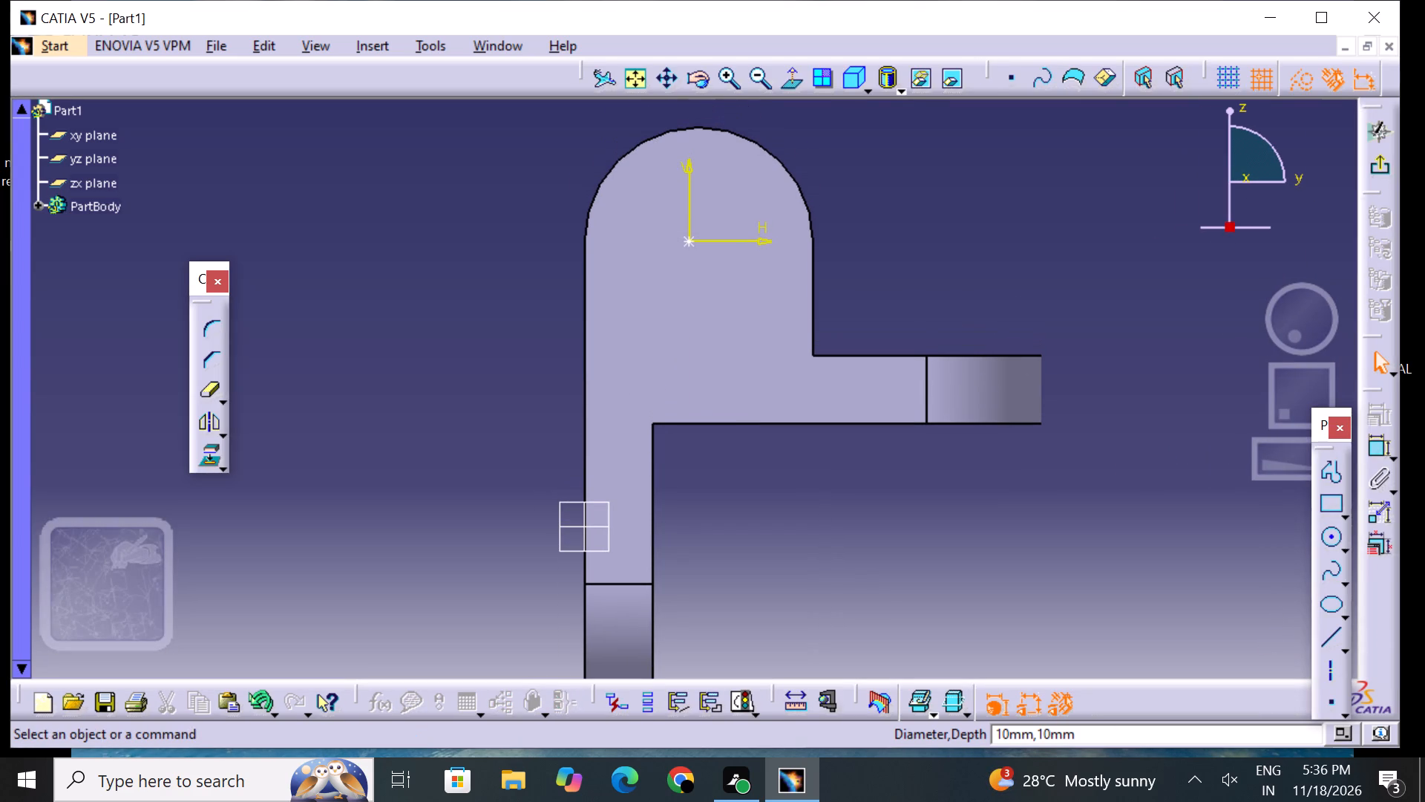
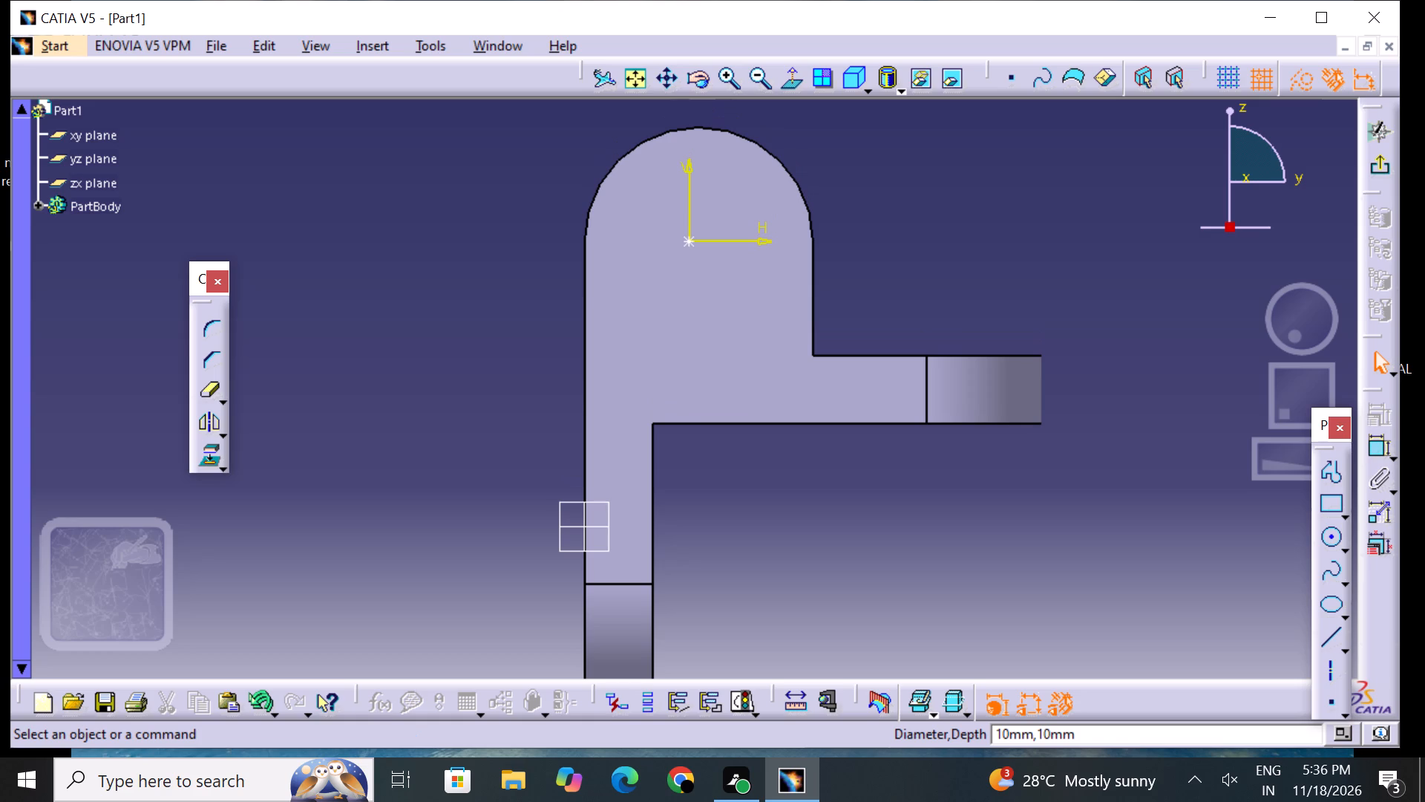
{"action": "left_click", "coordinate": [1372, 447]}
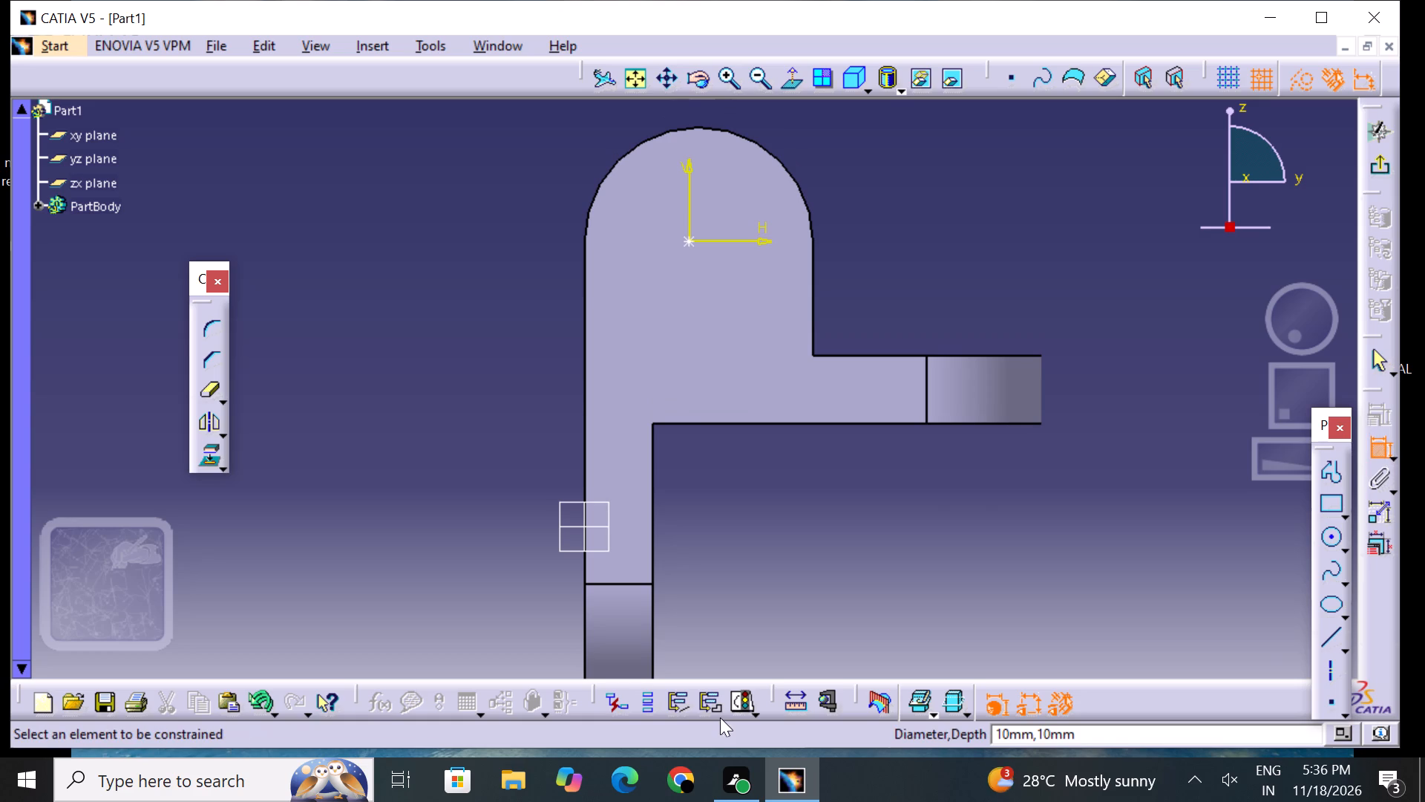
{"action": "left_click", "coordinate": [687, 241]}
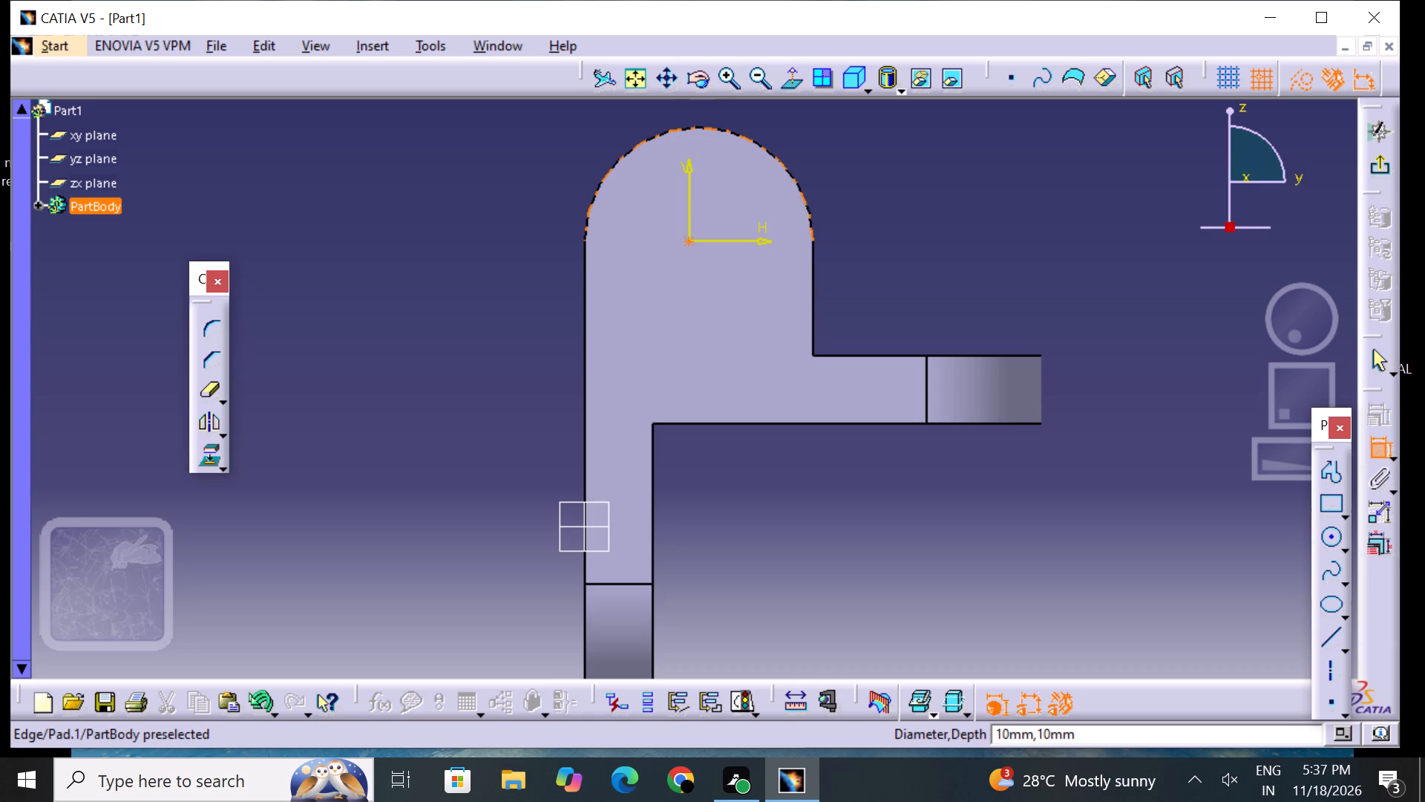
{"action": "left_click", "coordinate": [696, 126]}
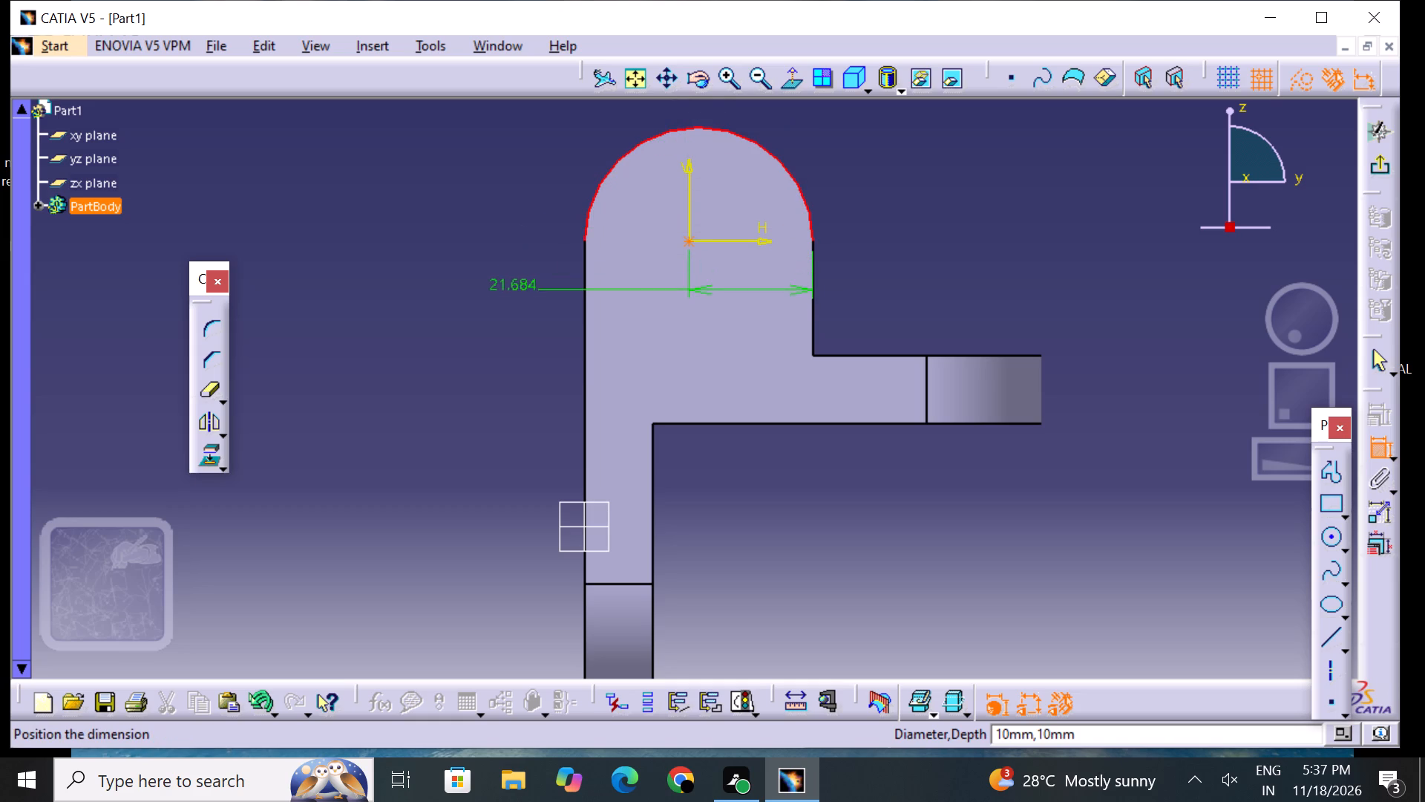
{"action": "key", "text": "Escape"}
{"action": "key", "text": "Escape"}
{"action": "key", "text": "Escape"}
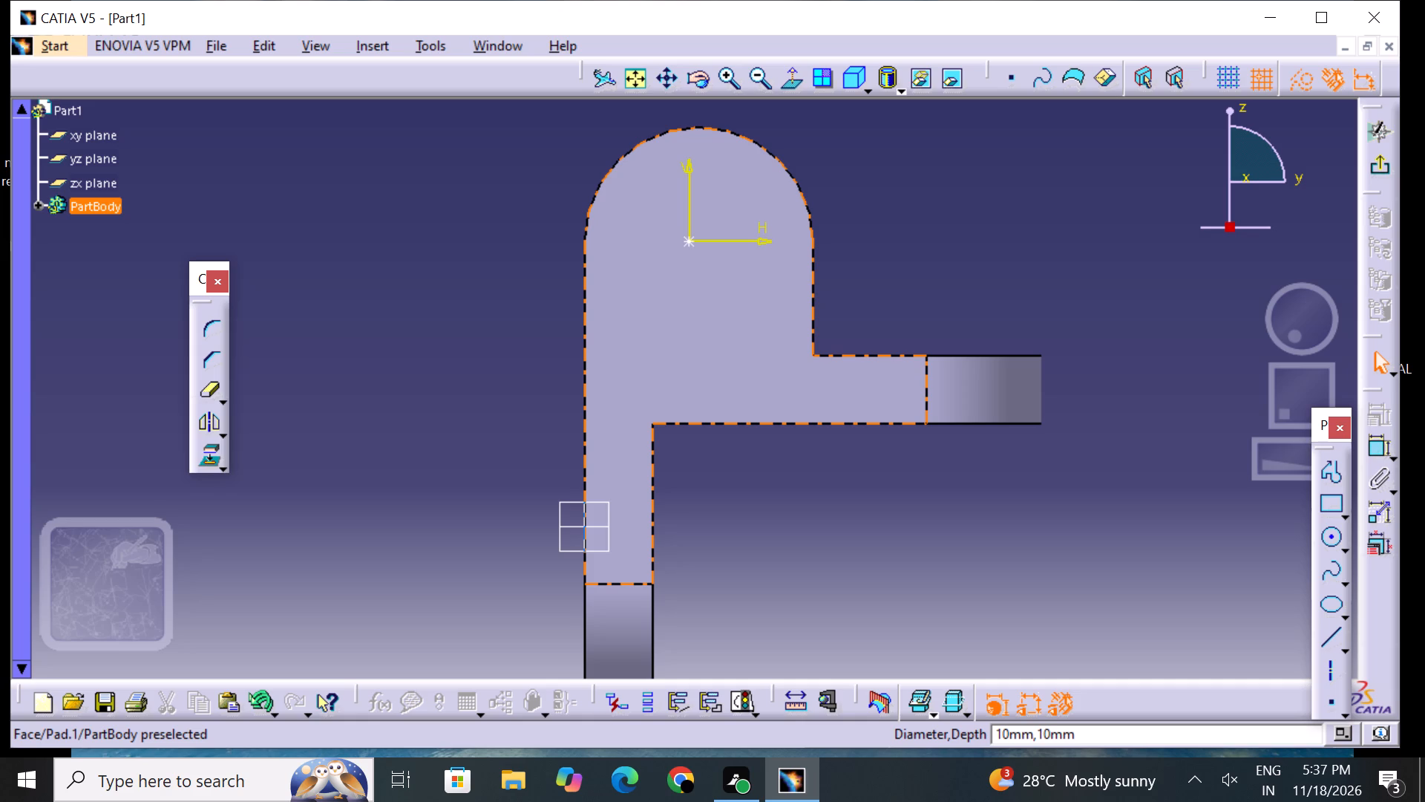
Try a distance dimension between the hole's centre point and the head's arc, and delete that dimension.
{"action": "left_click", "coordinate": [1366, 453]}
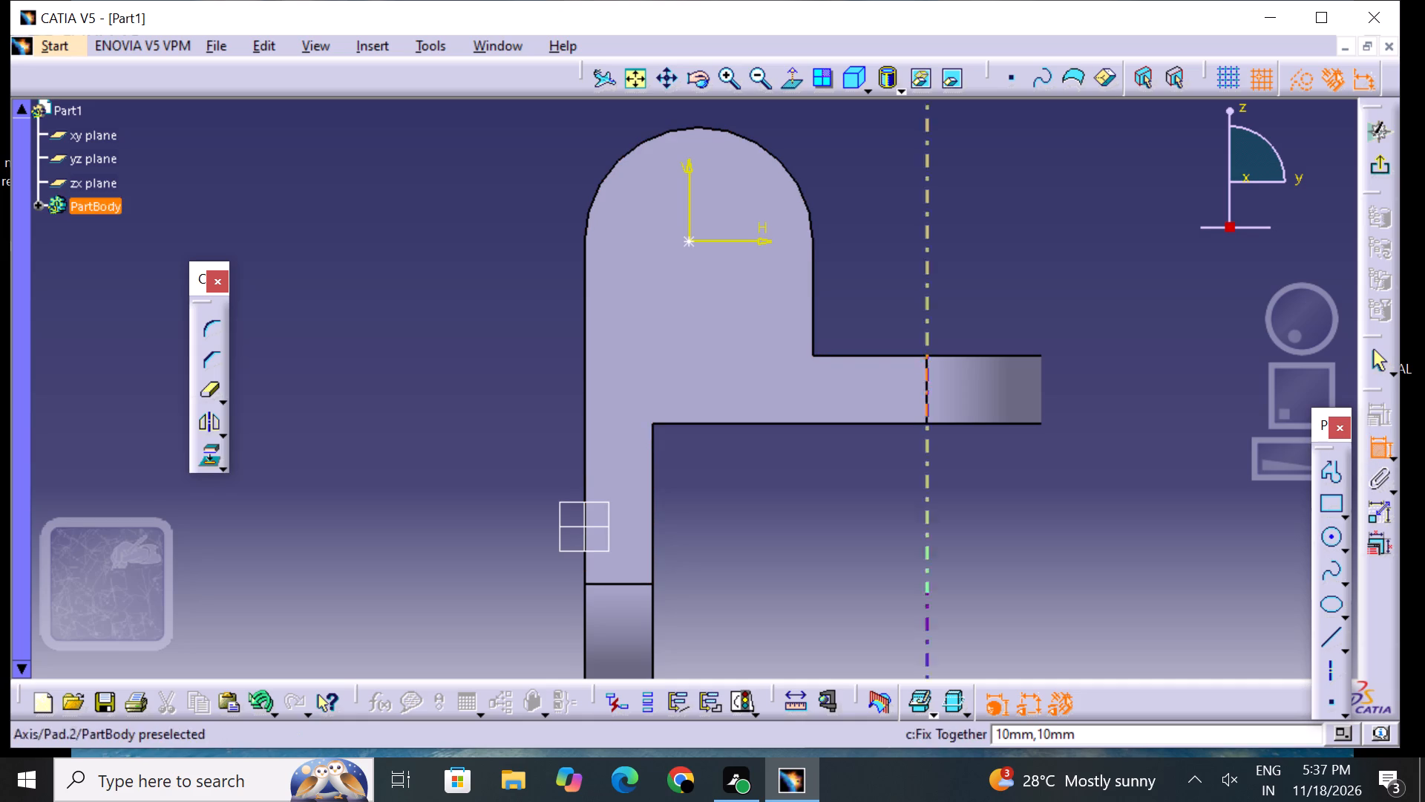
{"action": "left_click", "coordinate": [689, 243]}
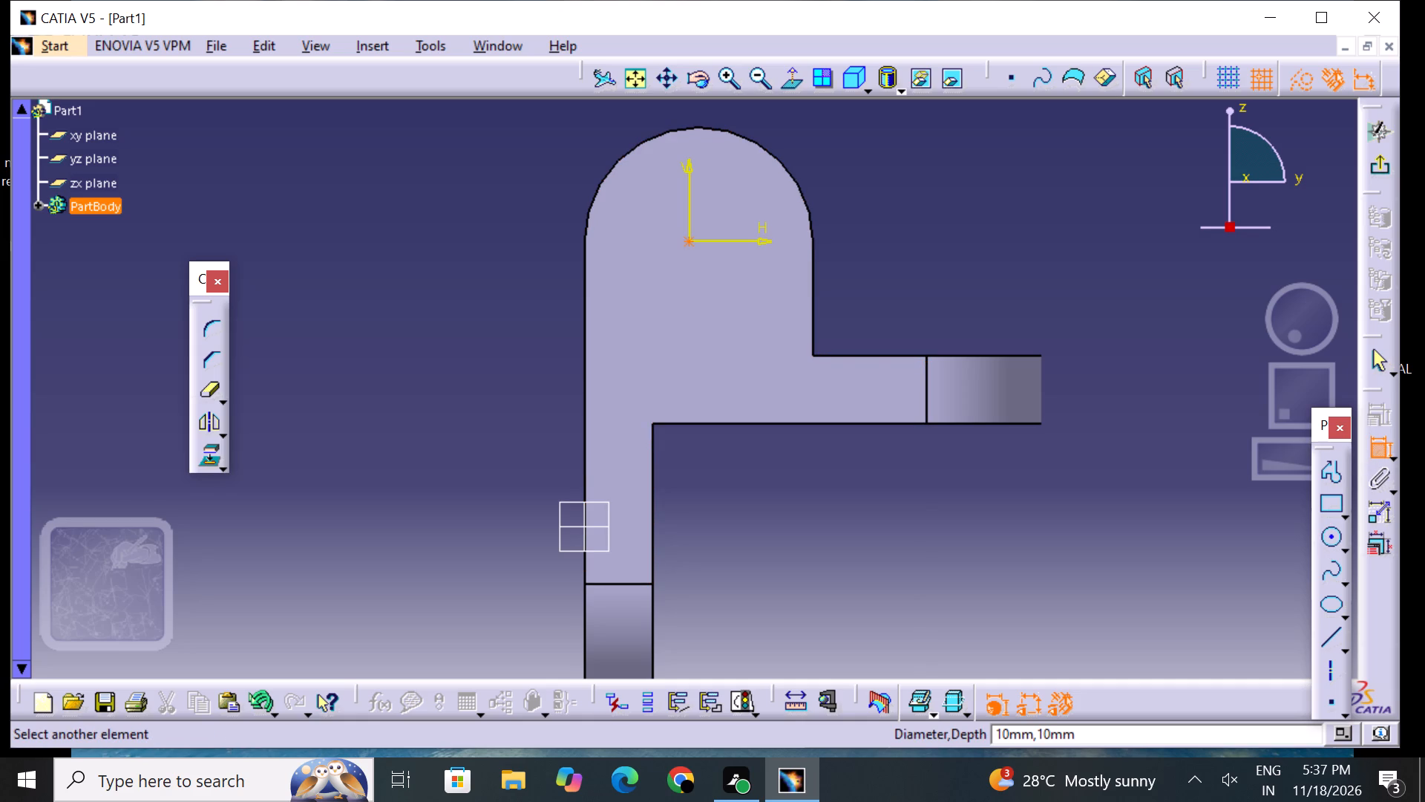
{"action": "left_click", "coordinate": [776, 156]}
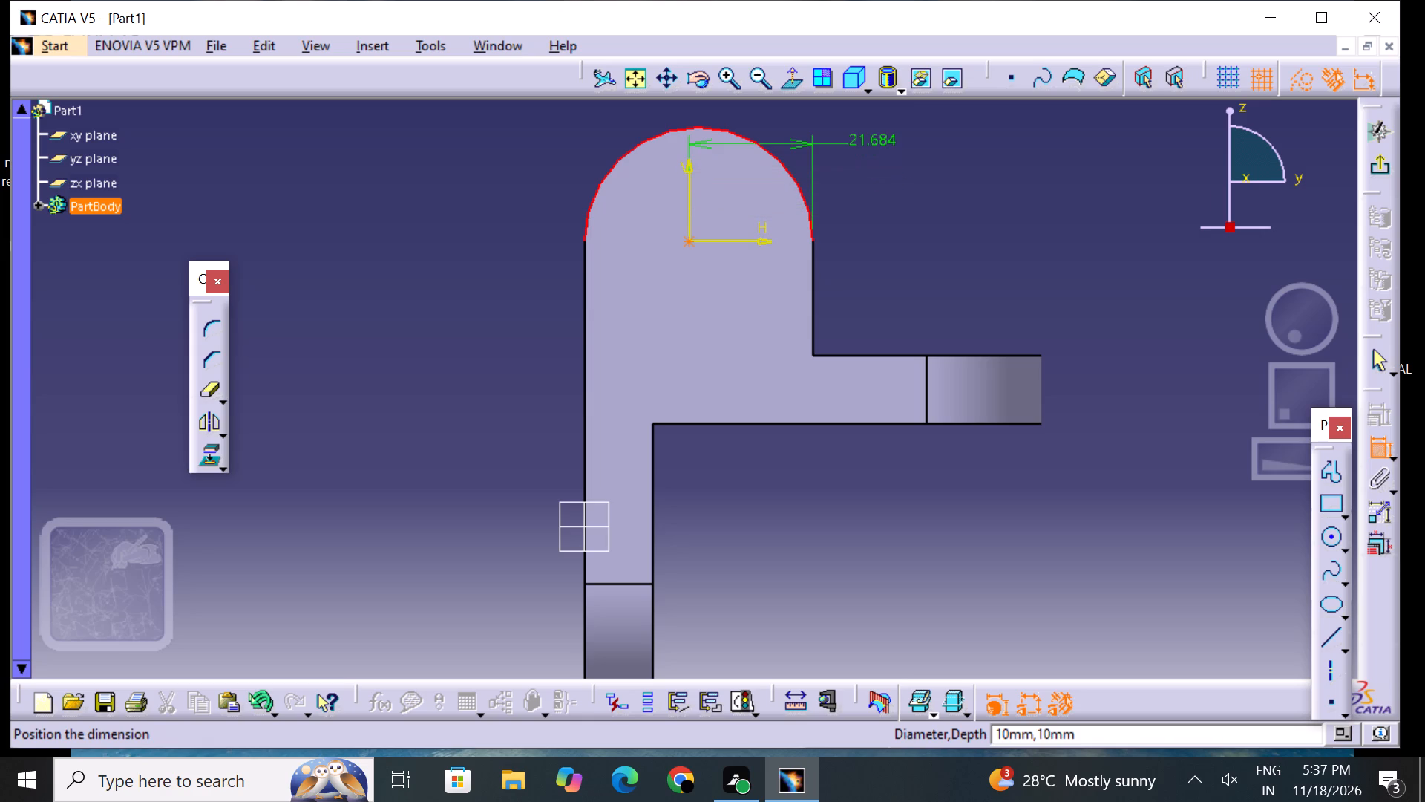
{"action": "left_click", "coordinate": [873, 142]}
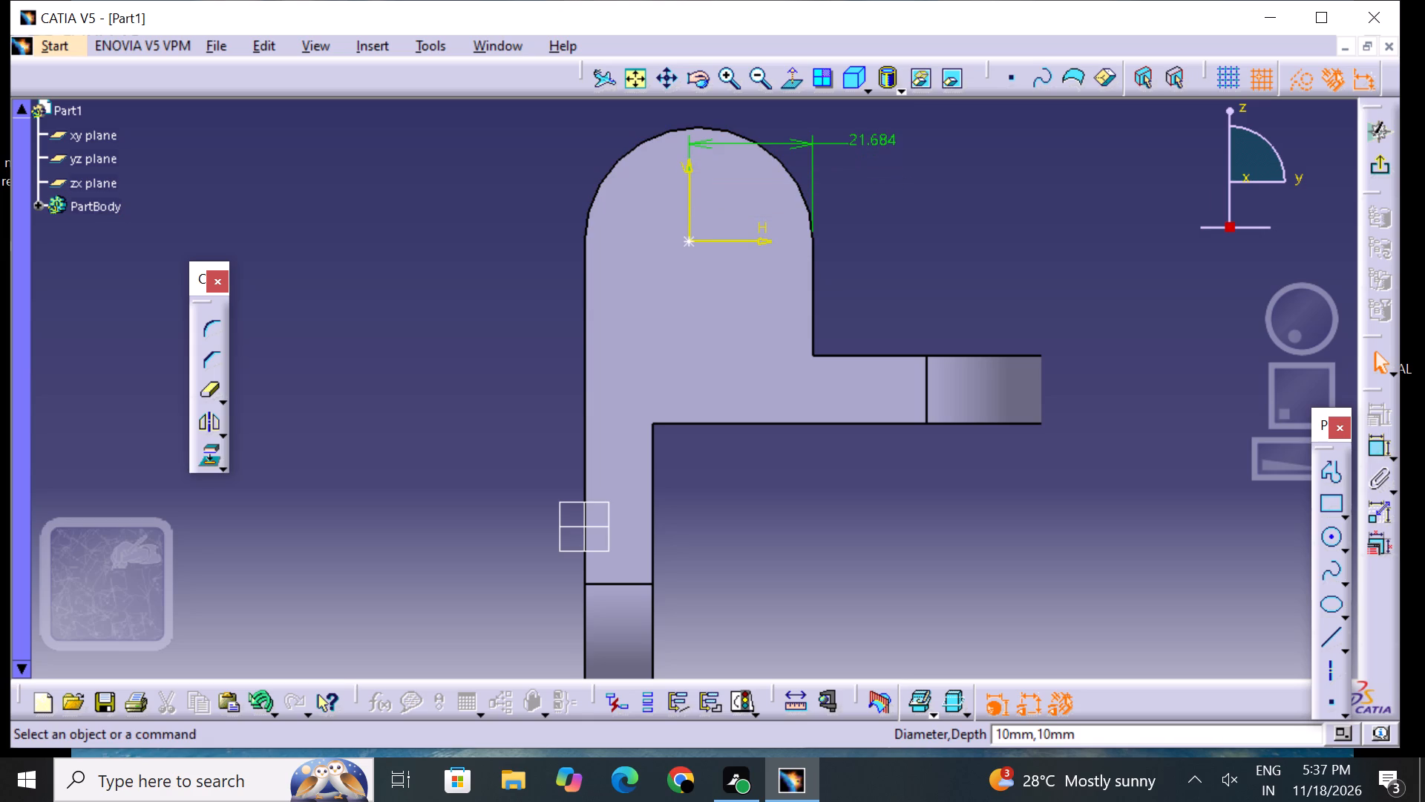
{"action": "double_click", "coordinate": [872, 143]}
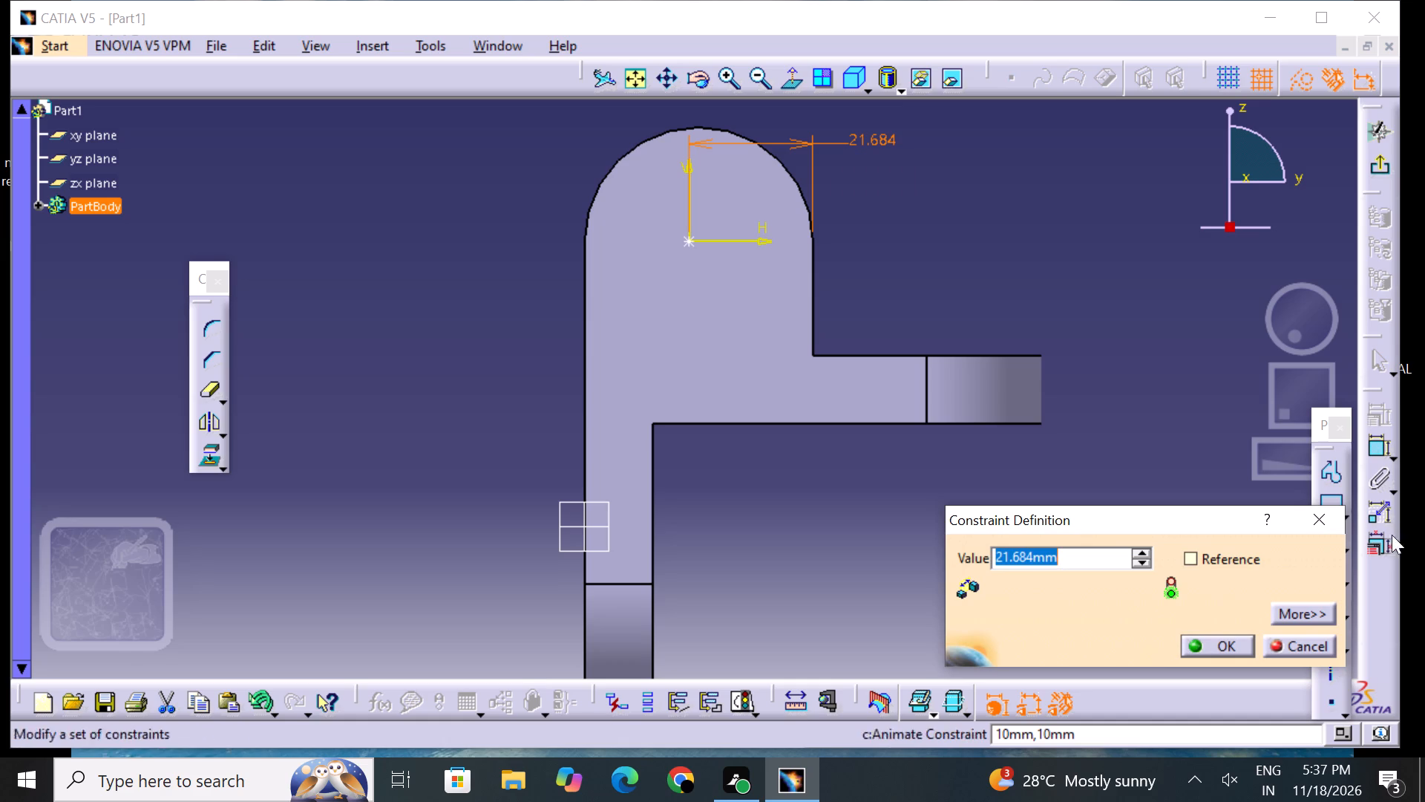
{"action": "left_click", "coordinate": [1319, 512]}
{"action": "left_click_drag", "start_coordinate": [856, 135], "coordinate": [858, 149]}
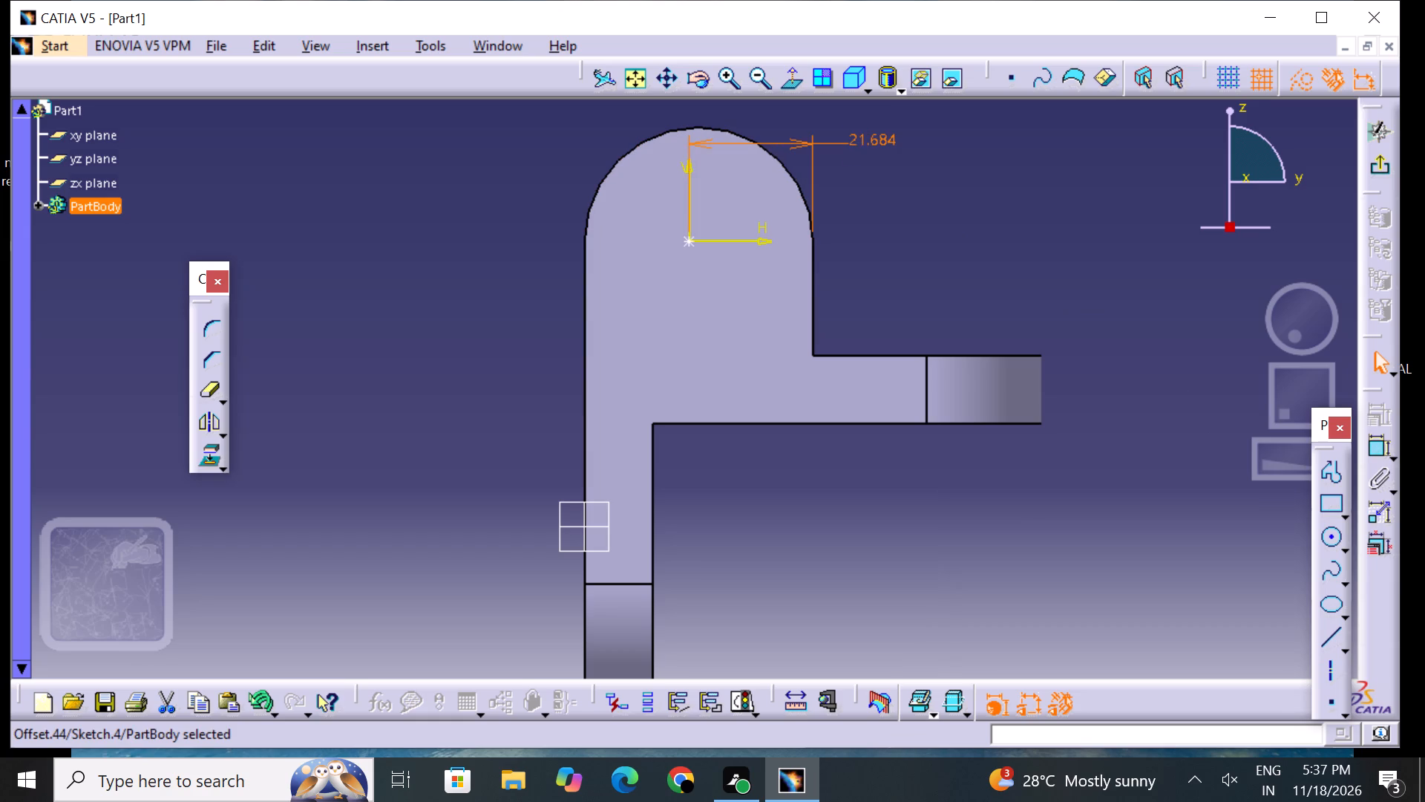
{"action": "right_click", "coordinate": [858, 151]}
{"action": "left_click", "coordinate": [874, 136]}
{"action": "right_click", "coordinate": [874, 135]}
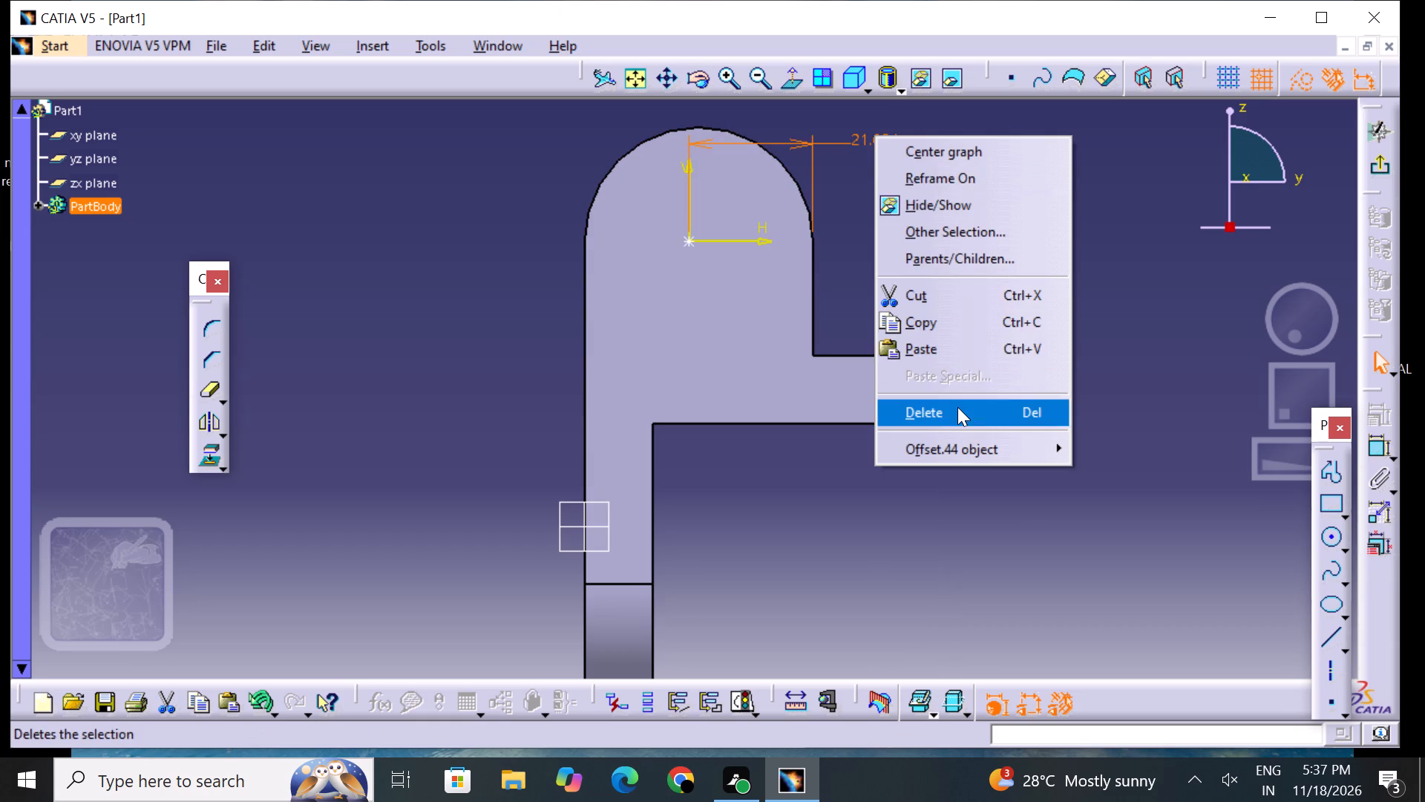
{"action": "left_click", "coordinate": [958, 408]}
Make the hole's centre point concentric with the head's rounded edge and finish the positioning sketch.
{"action": "left_click", "coordinate": [1380, 452]}
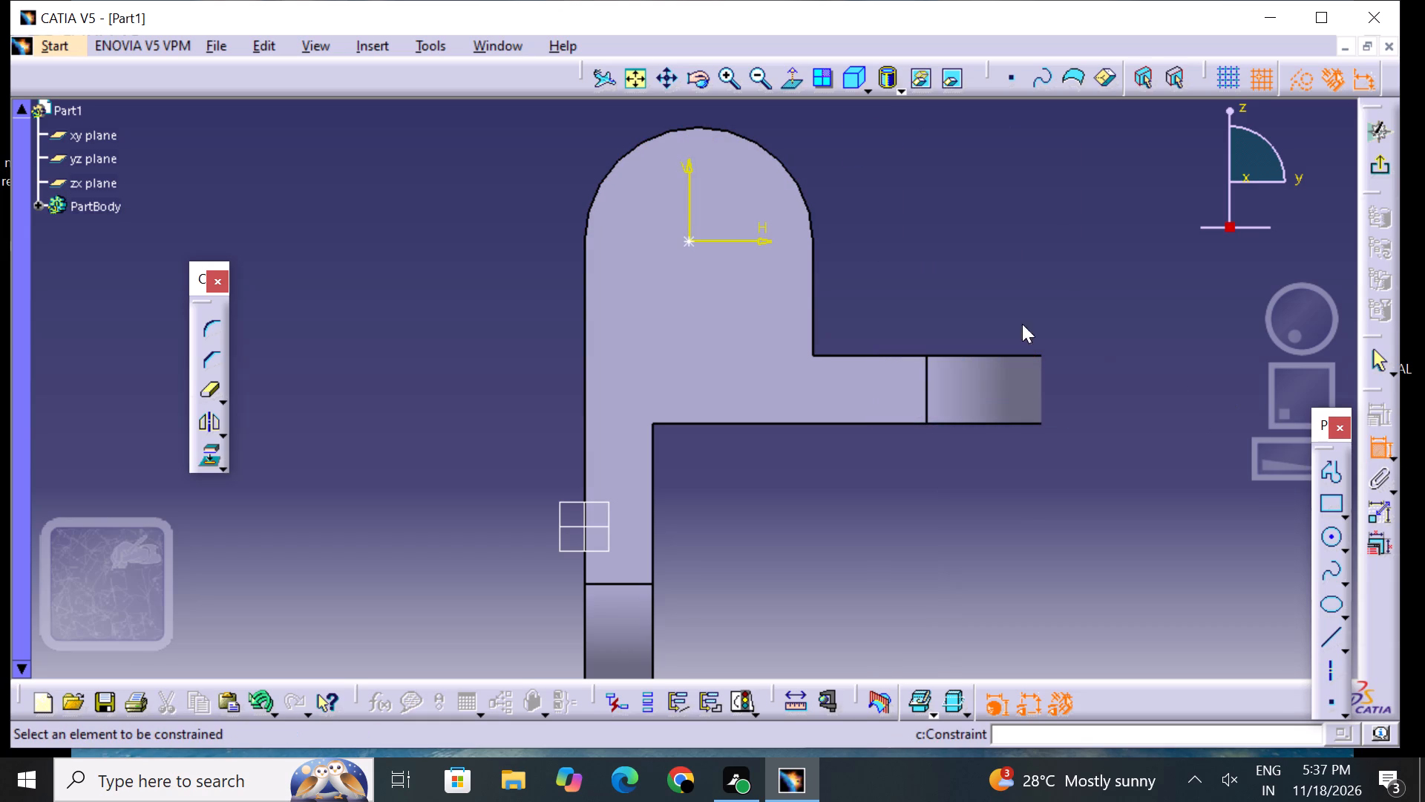
{"action": "left_click", "coordinate": [690, 241]}
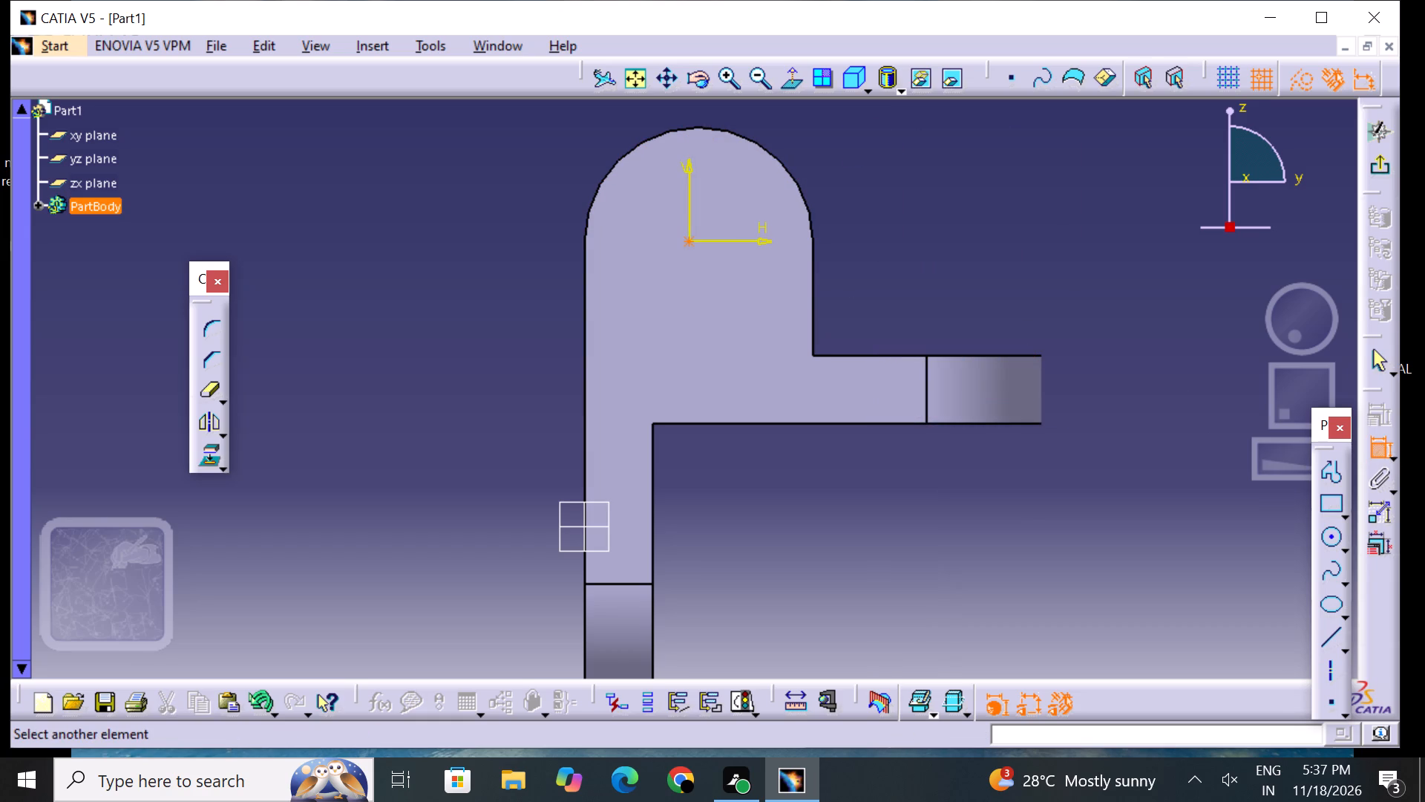
{"action": "left_click", "coordinate": [756, 145]}
{"action": "right_click", "coordinate": [842, 177]}
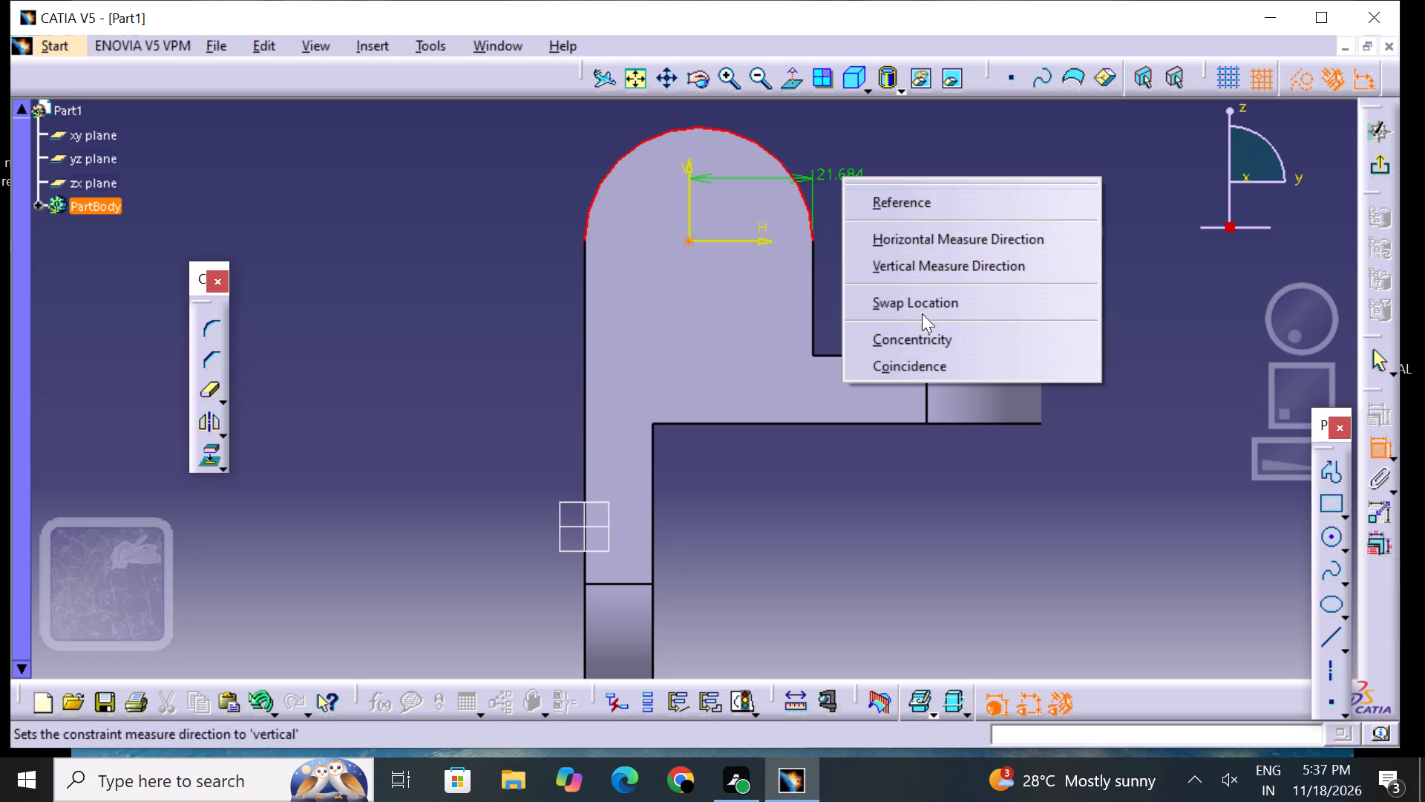
{"action": "left_click", "coordinate": [927, 333]}
{"action": "left_click", "coordinate": [949, 266]}
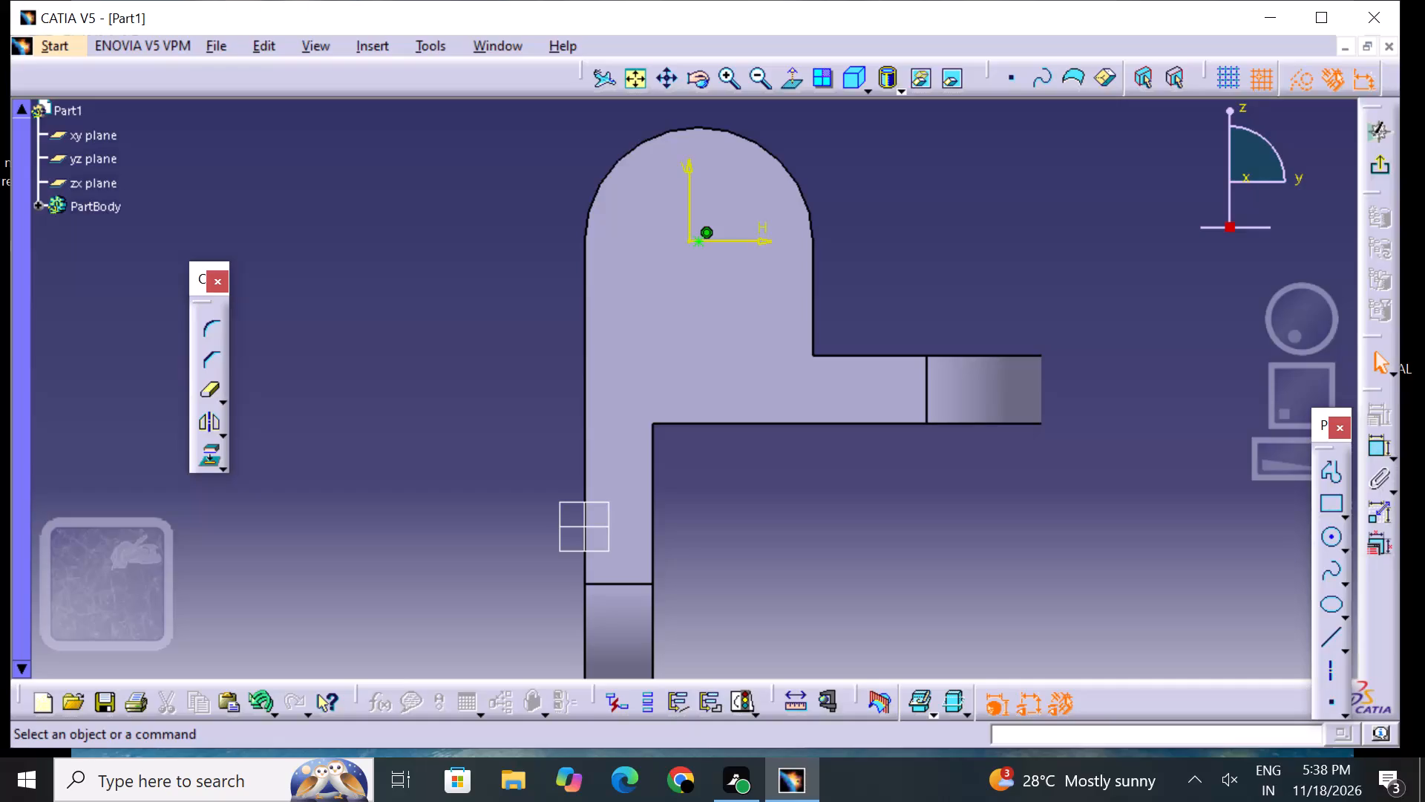
{"action": "left_click", "coordinate": [1378, 172]}
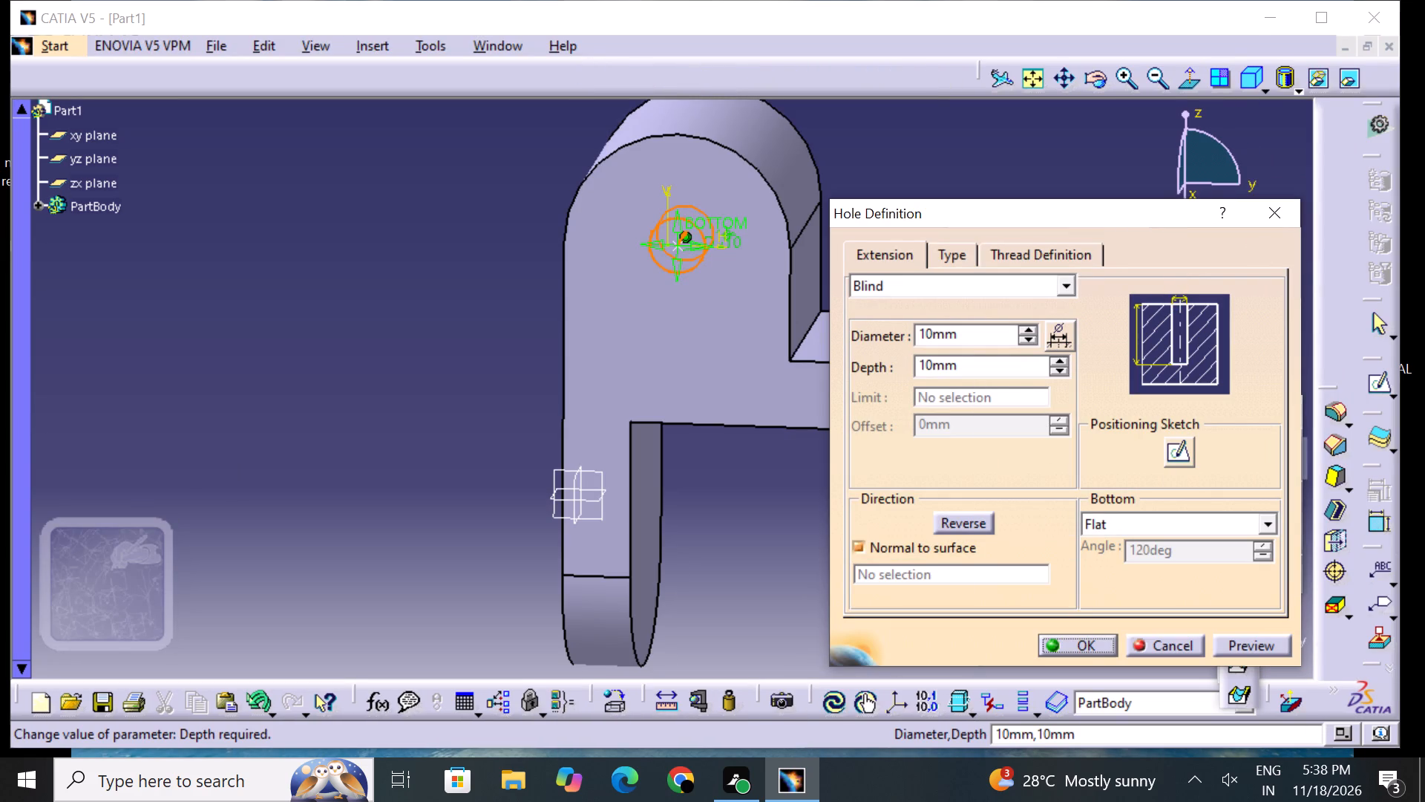
Create the blind hole in the head with a 16 mm diameter and 40 mm depth.
{"action": "left_click", "coordinate": [960, 332]}
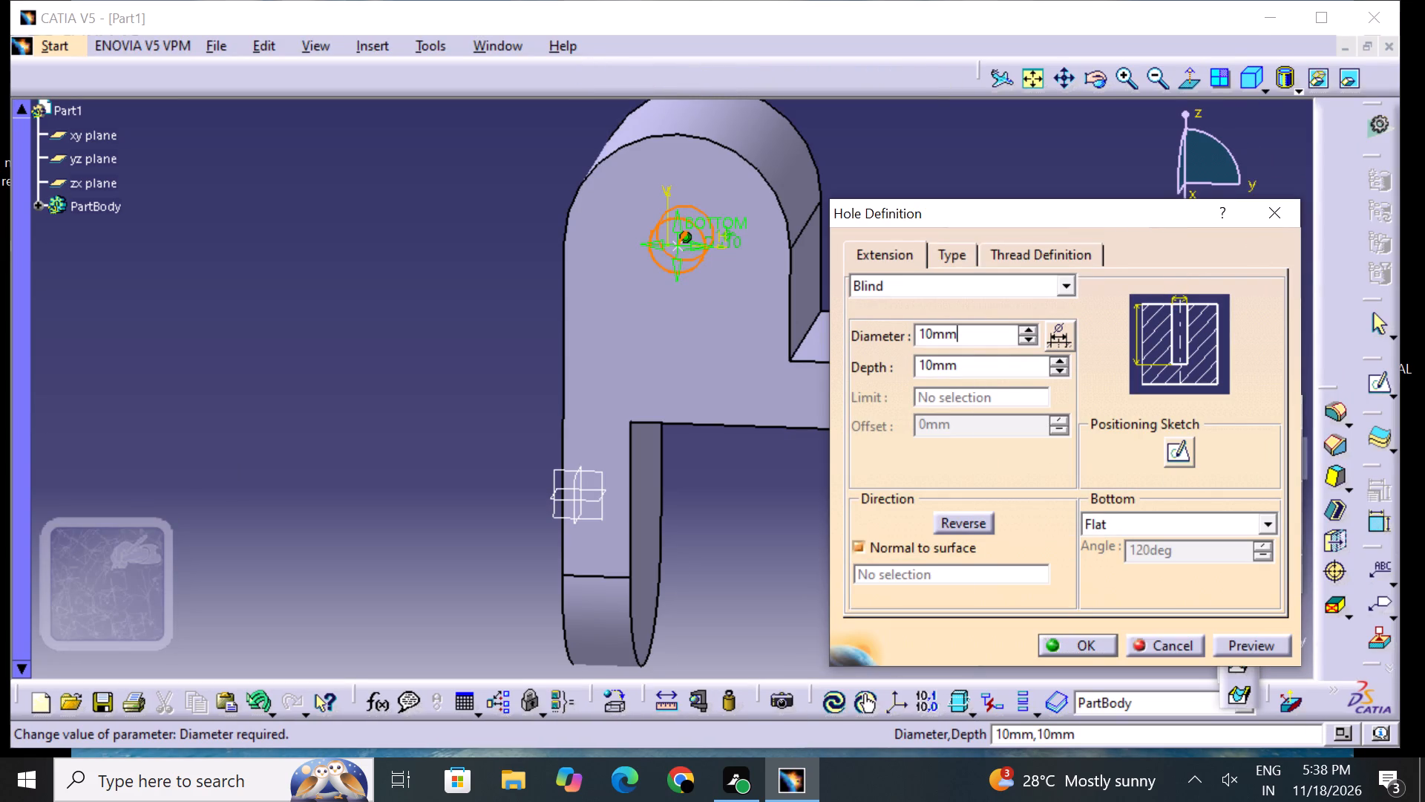
{"action": "key", "text": "BackSpace"}
{"action": "key", "text": "BackSpace"}
{"action": "key", "text": "BackSpace"}
{"action": "key", "text": "BackSpace"}
{"action": "key", "text": "BackSpace"}
{"action": "key", "text": "BackSpace"}
{"action": "key", "text": "BackSpace"}
{"action": "key", "text": "BackSpace"}
{"action": "key", "text": "BackSpace"}
{"action": "type", "text": "16"}
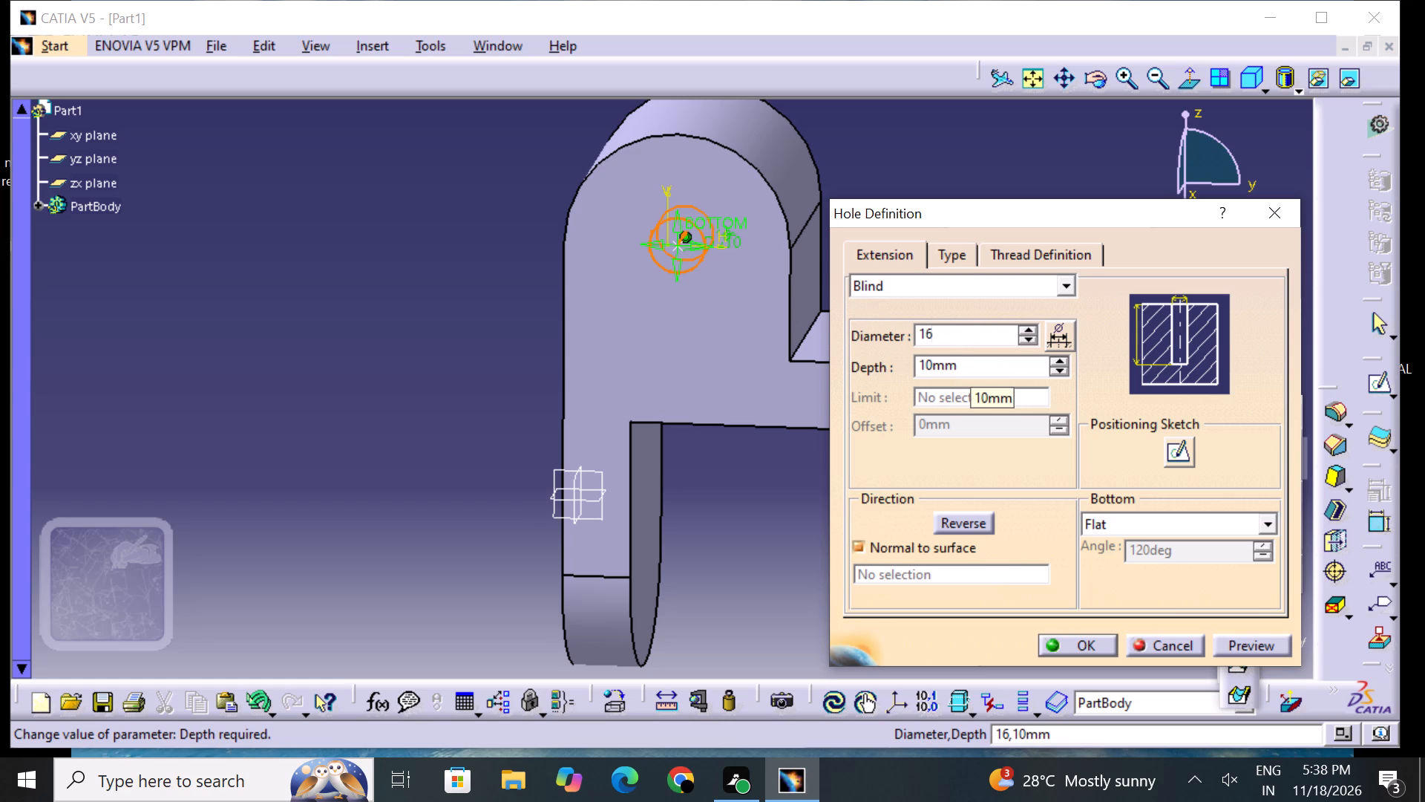
{"action": "left_click", "coordinate": [966, 366]}
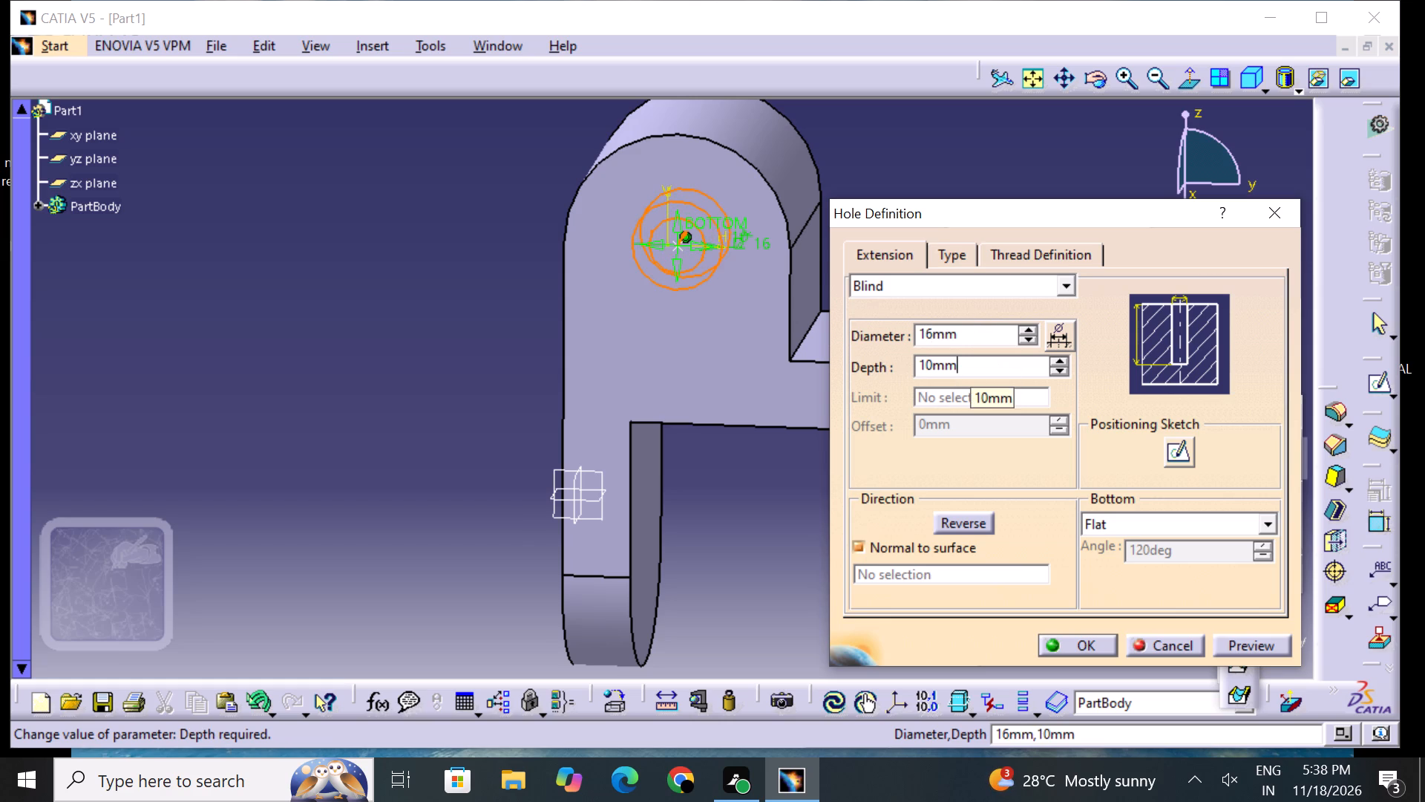
{"action": "key", "text": "BackSpace"}
{"action": "key", "text": "BackSpace"}
{"action": "key", "text": "BackSpace"}
{"action": "key", "text": "BackSpace"}
{"action": "key", "text": "BackSpace"}
{"action": "type", "text": "40"}
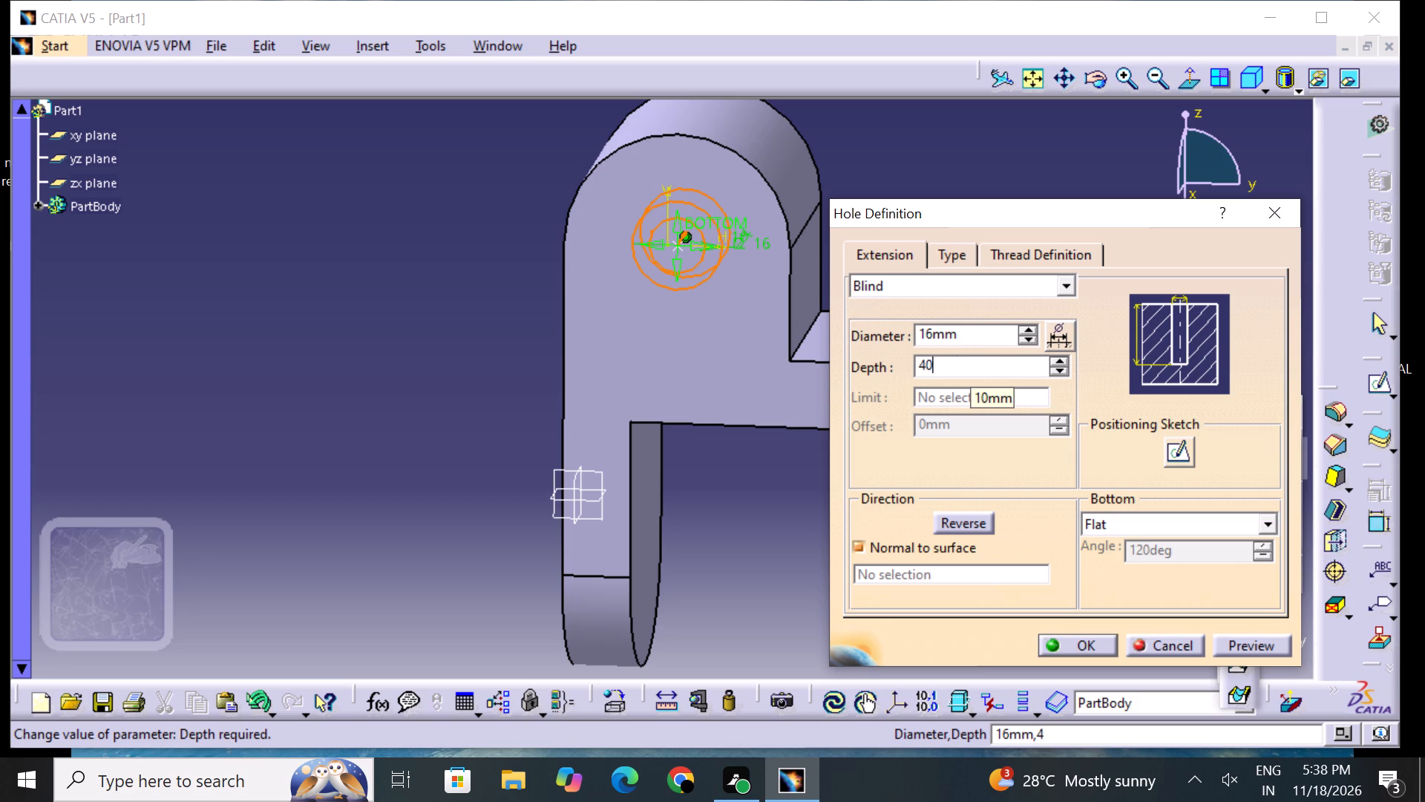
{"action": "left_click", "coordinate": [1231, 642]}
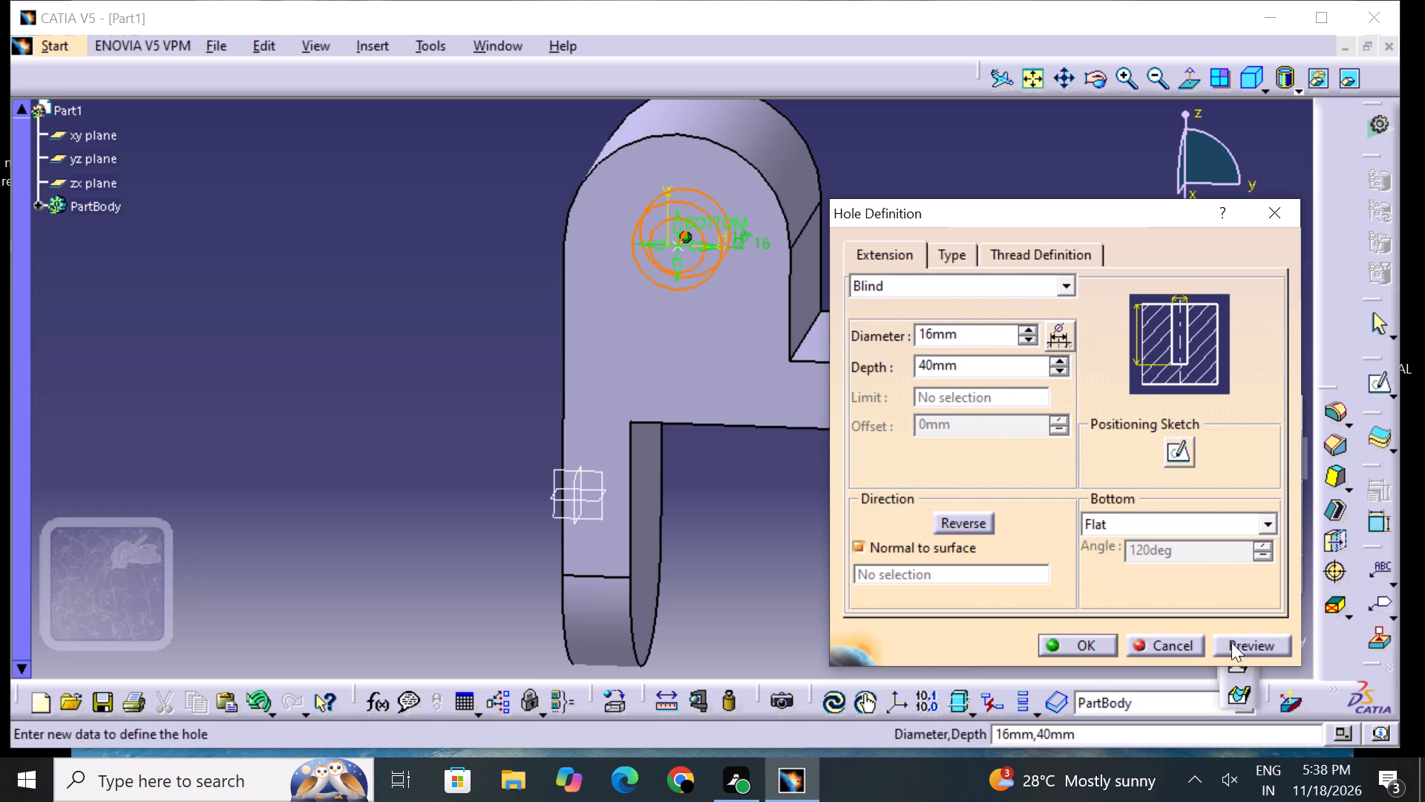
{"action": "left_click", "coordinate": [1080, 642]}
{"action": "left_click", "coordinate": [902, 600]}
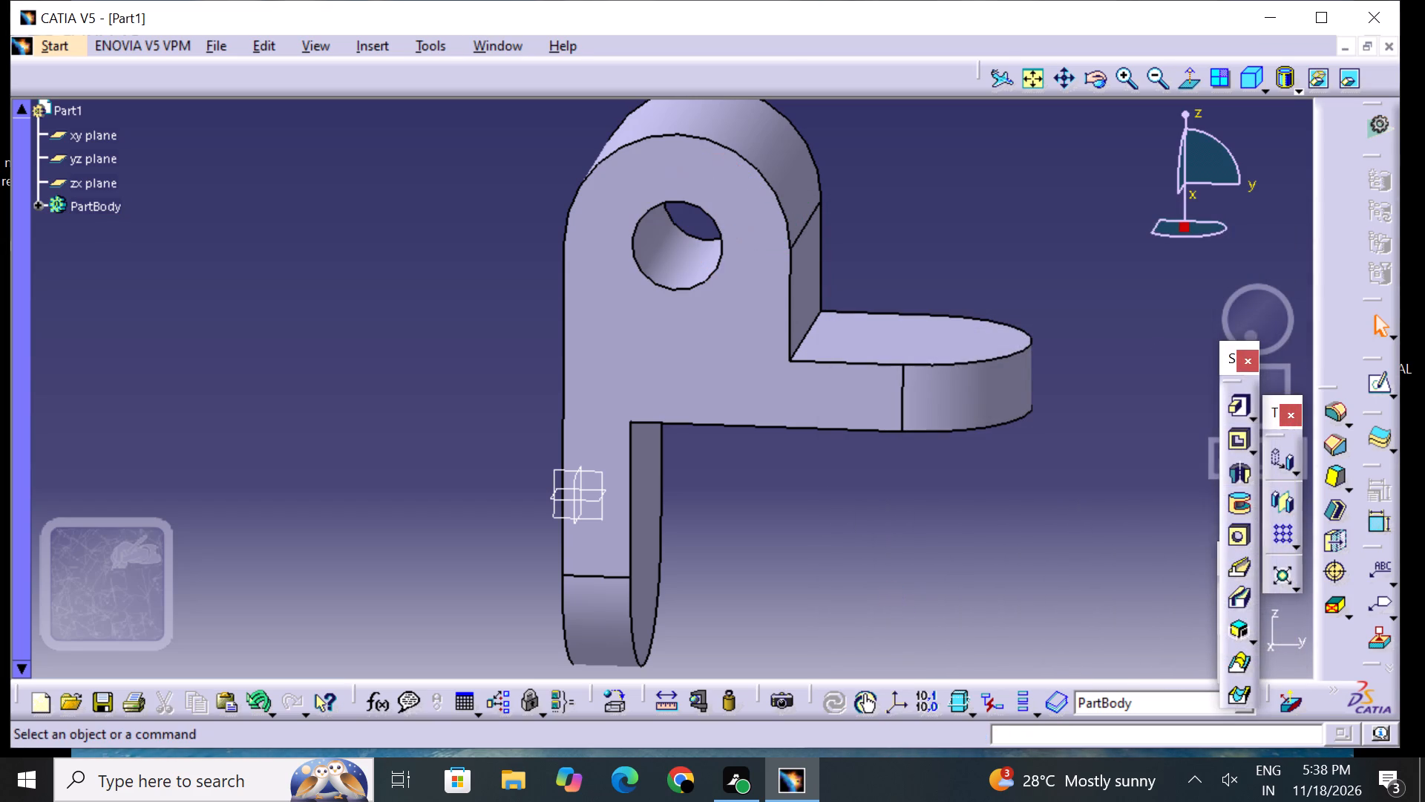
Place a new hole on the upper face of the horizontal foot and open its positioning sketch.
{"action": "middle_click_drag", "start_coordinate": [848, 577], "coordinate": [872, 539]}
{"action": "middle_click_drag", "start_coordinate": [837, 537], "coordinate": [776, 537]}
{"action": "right_click_drag", "start_coordinate": [838, 537], "coordinate": [776, 537]}
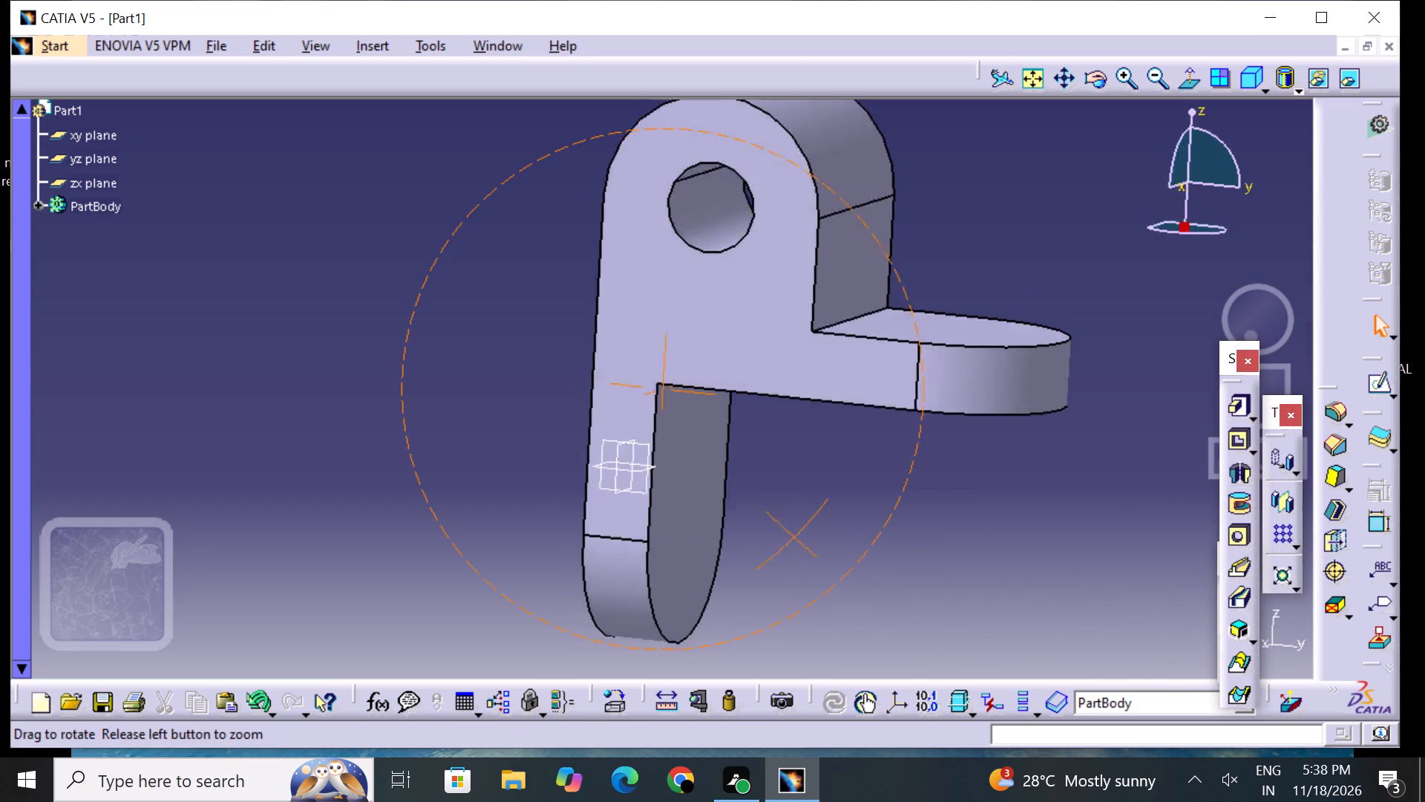
{"action": "middle_click_drag", "start_coordinate": [776, 537], "coordinate": [801, 602]}
{"action": "right_click_drag", "start_coordinate": [776, 537], "coordinate": [801, 602]}
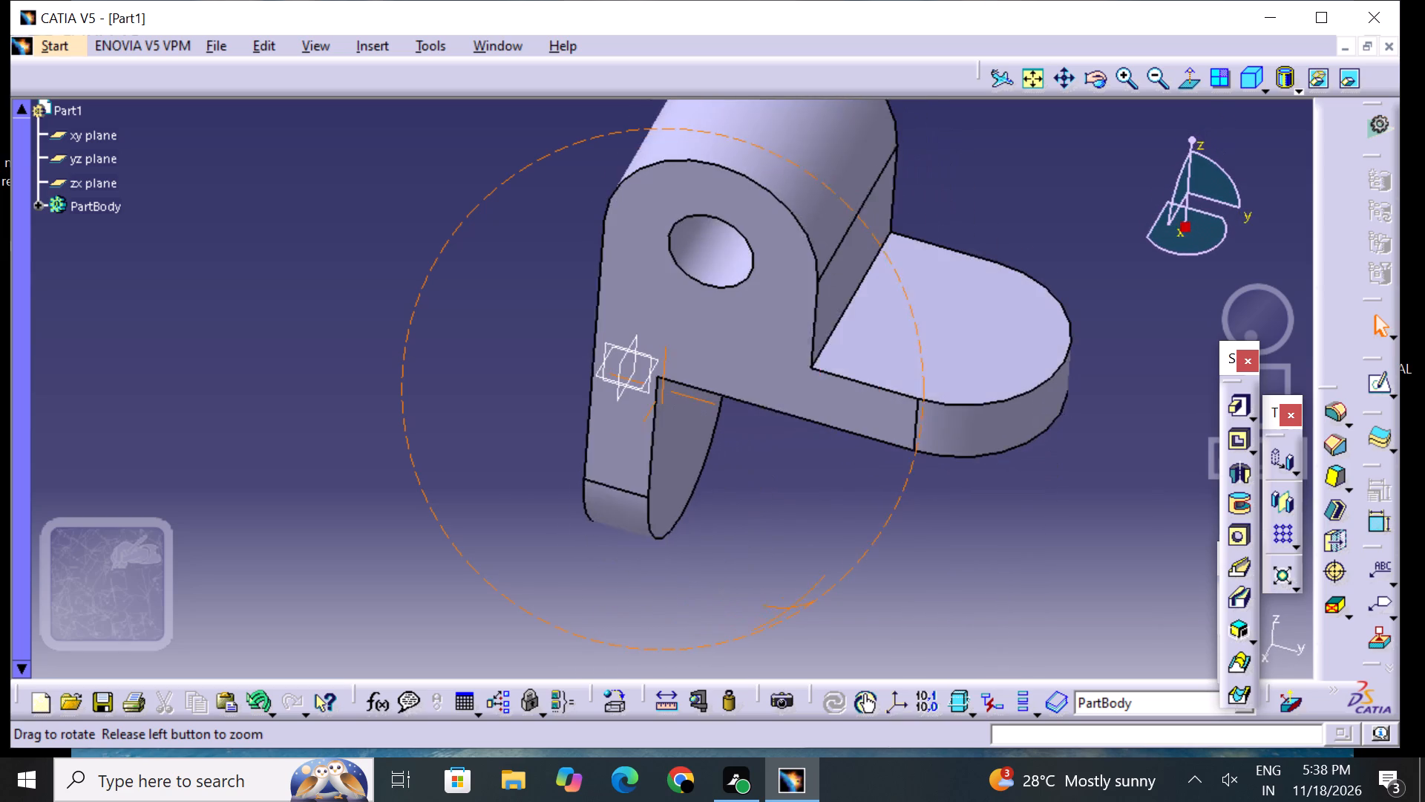
{"action": "middle_click_drag", "start_coordinate": [801, 602], "coordinate": [813, 594]}
{"action": "right_click_drag", "start_coordinate": [801, 602], "coordinate": [813, 594]}
{"action": "middle_click_drag", "start_coordinate": [645, 593], "coordinate": [664, 487]}
{"action": "right_click_drag", "start_coordinate": [645, 593], "coordinate": [664, 483]}
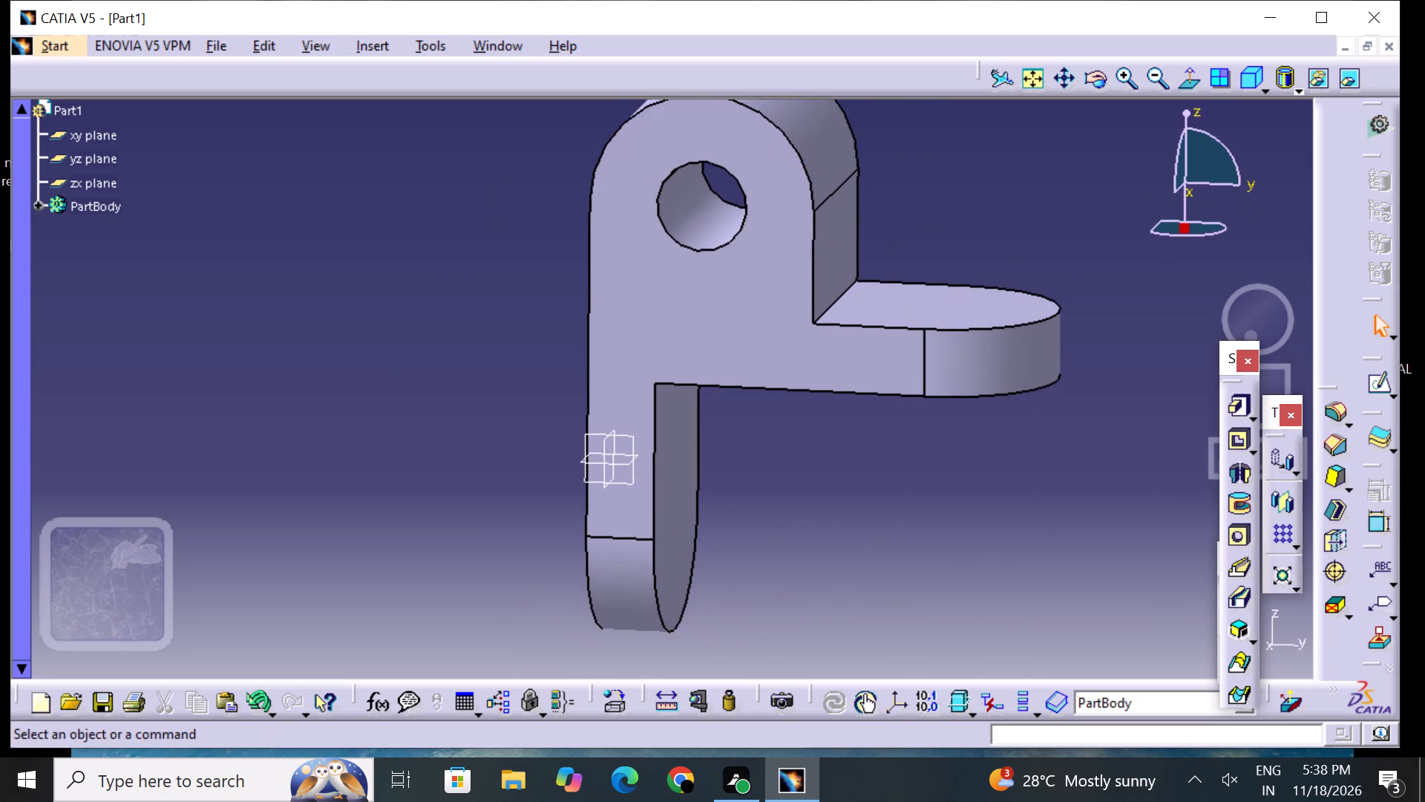
{"action": "middle_click_drag", "start_coordinate": [881, 503], "coordinate": [795, 489]}
{"action": "right_click_drag", "start_coordinate": [882, 503], "coordinate": [790, 489]}
{"action": "middle_click_drag", "start_coordinate": [842, 501], "coordinate": [851, 449]}
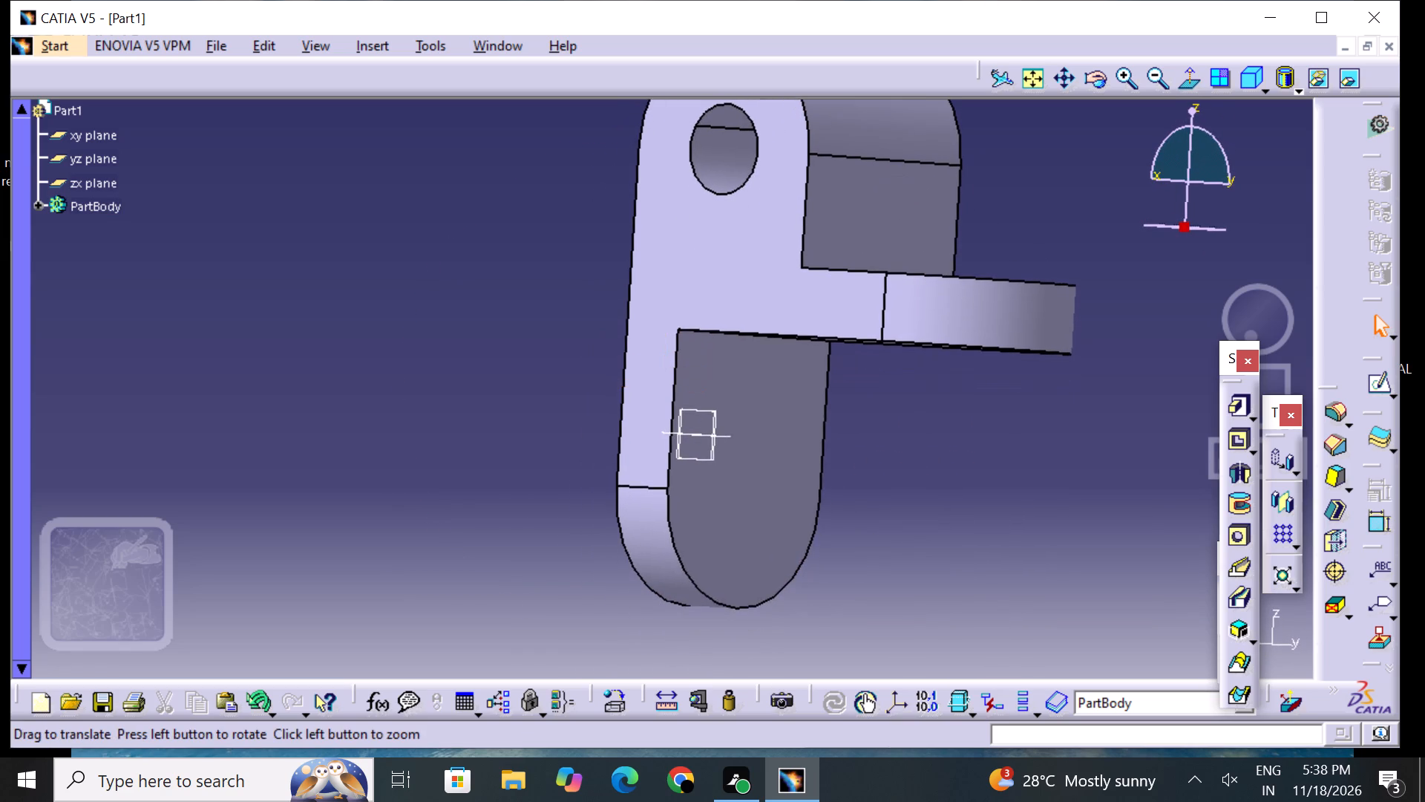
{"action": "middle_click_drag", "start_coordinate": [569, 316], "coordinate": [546, 376]}
{"action": "right_click_drag", "start_coordinate": [569, 316], "coordinate": [546, 376]}
{"action": "scroll", "coordinate": [546, 379], "scroll_direction": "up", "scroll_amount": 1}
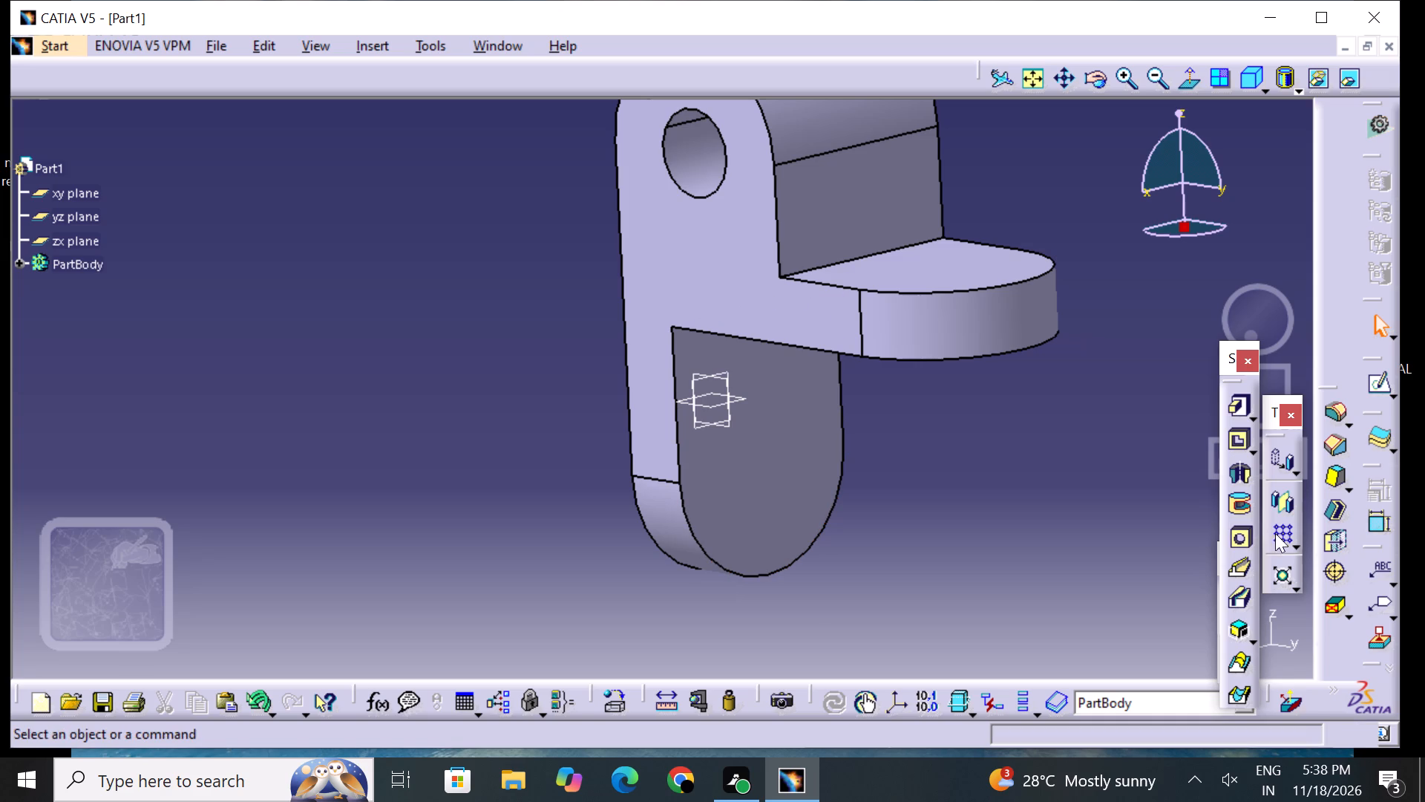
{"action": "left_click", "coordinate": [1239, 532]}
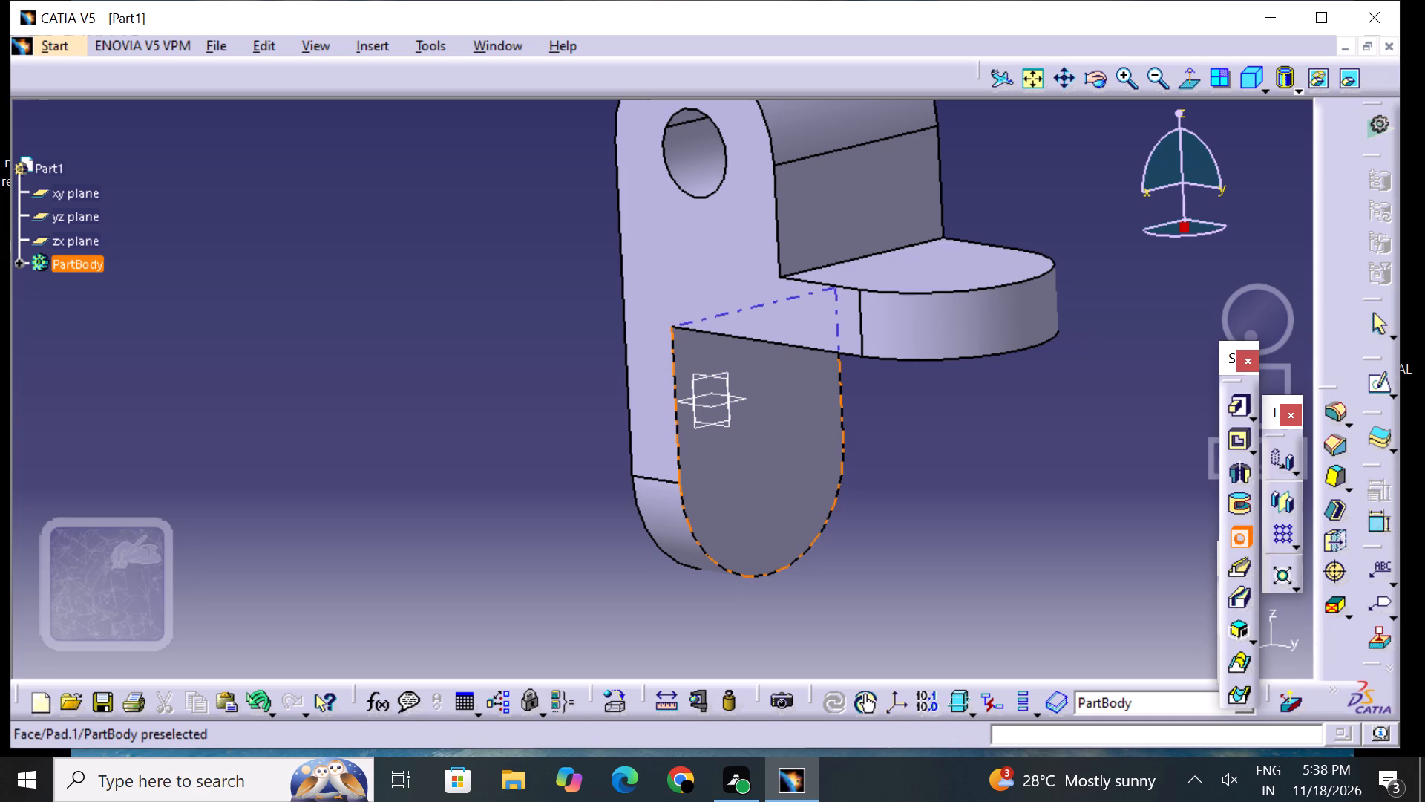
{"action": "left_click", "coordinate": [932, 267]}
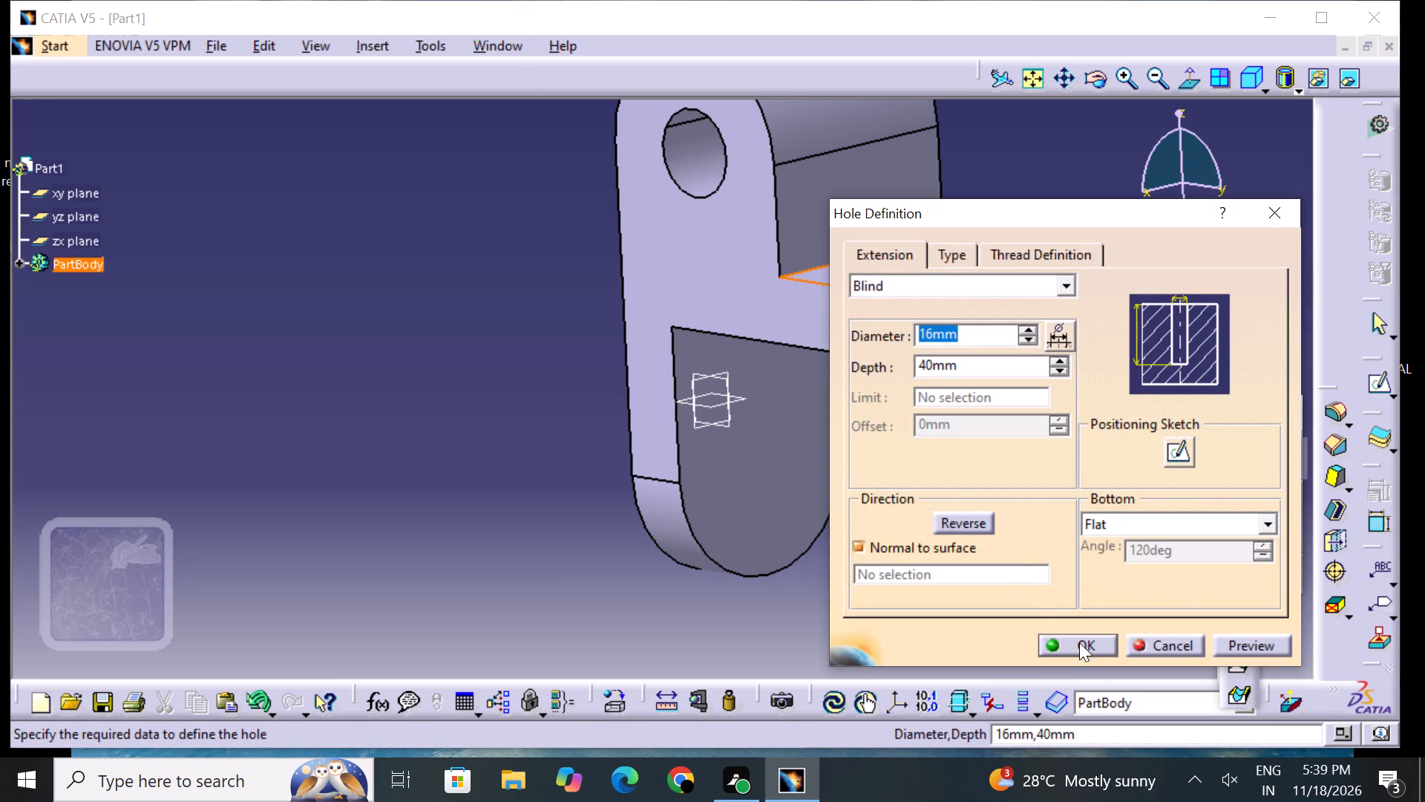
{"action": "left_click", "coordinate": [1179, 446]}
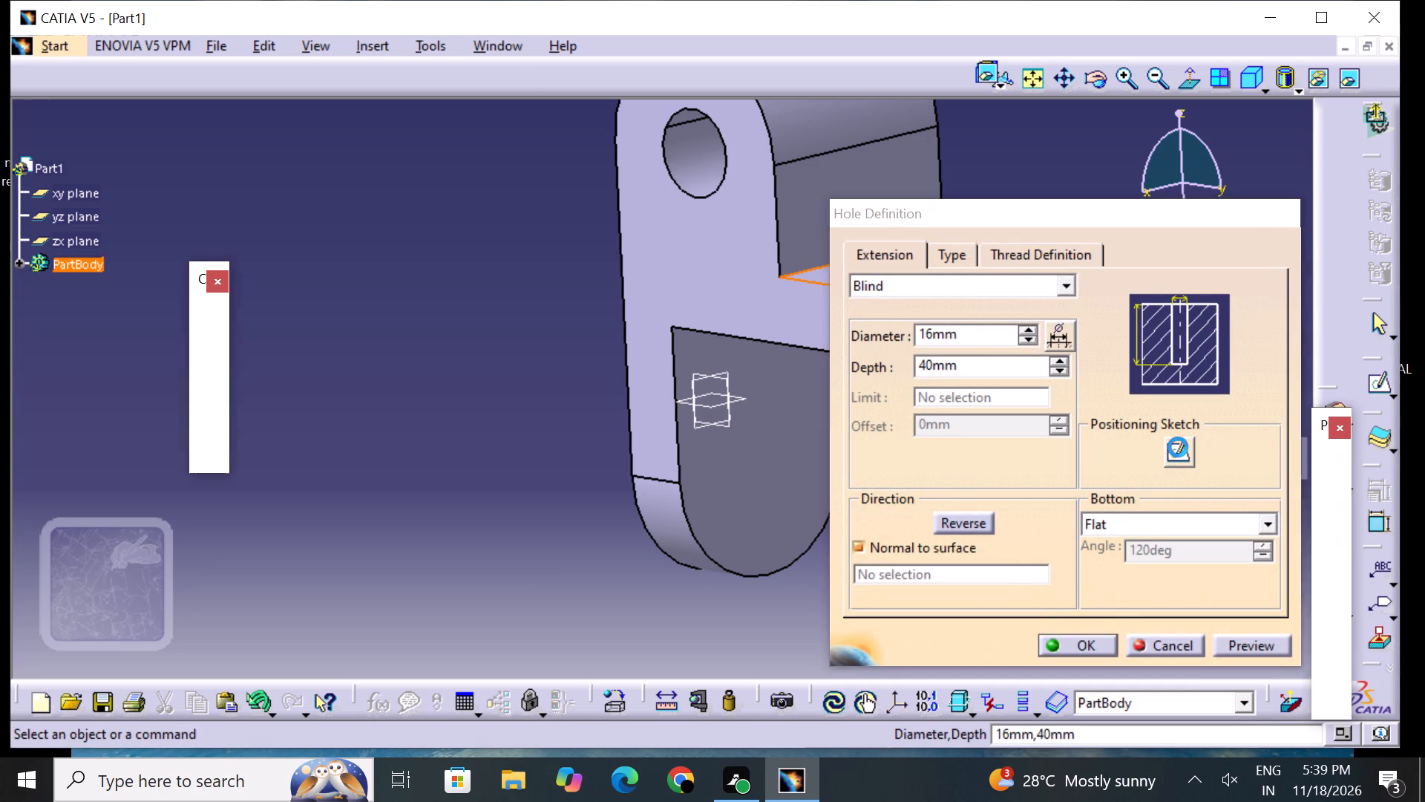
{"action": "left_click", "coordinate": [629, 91]}
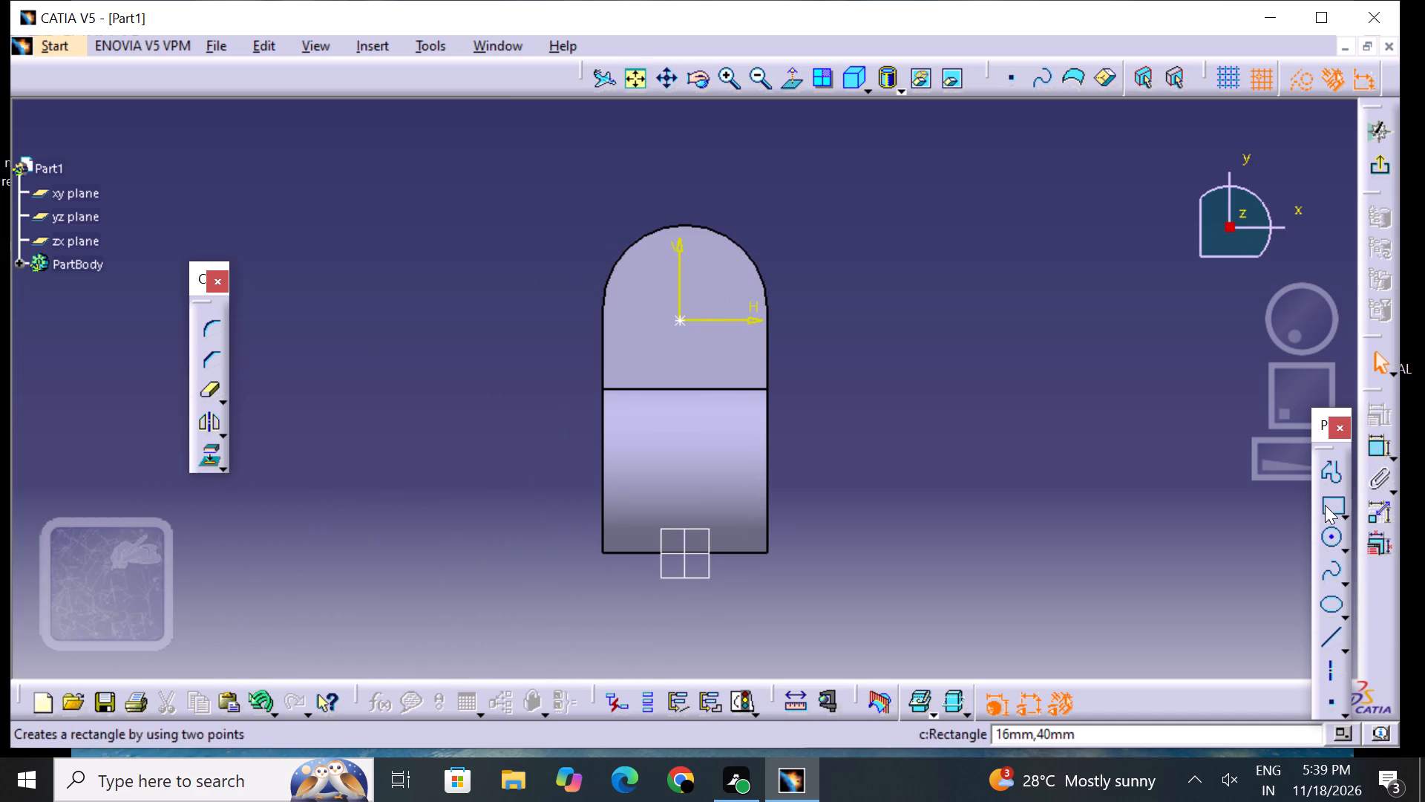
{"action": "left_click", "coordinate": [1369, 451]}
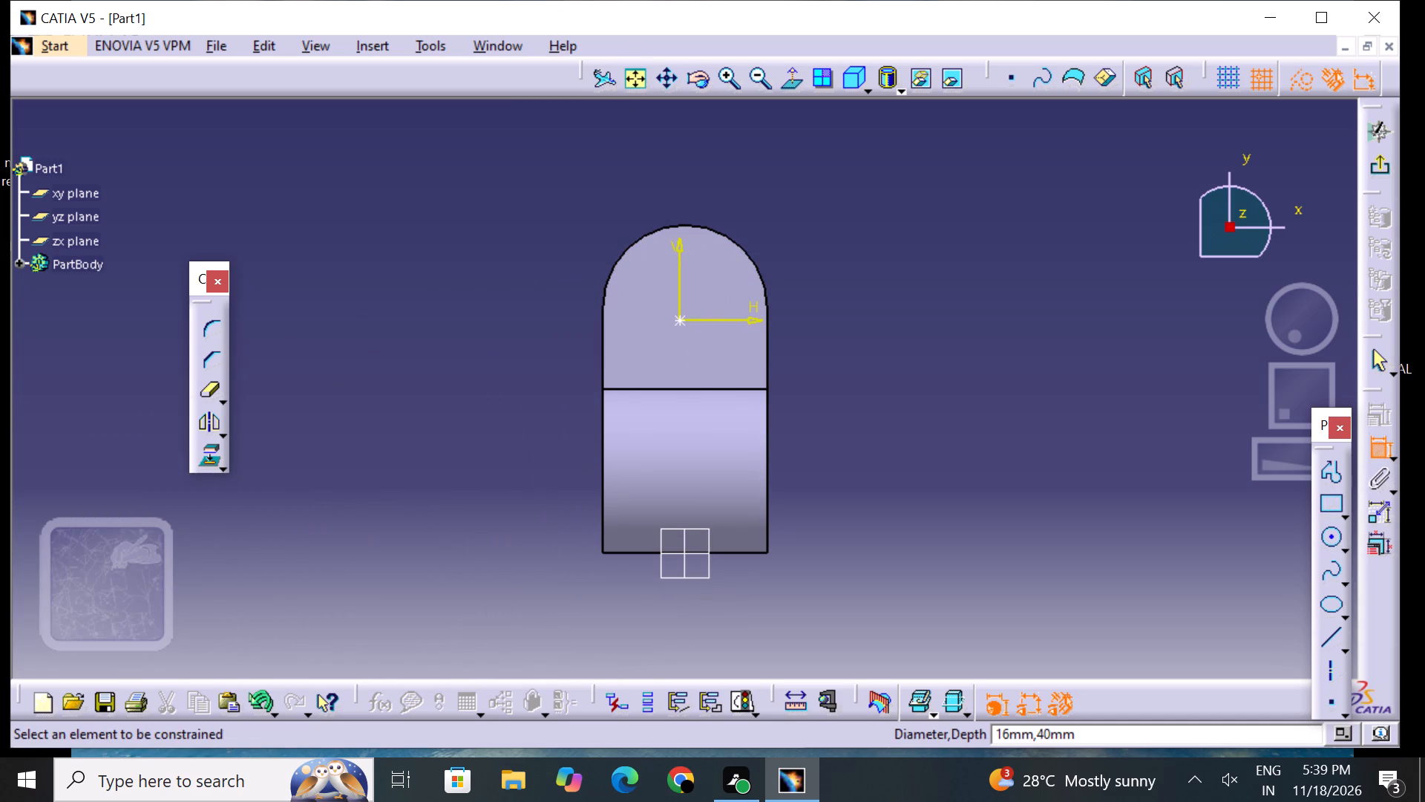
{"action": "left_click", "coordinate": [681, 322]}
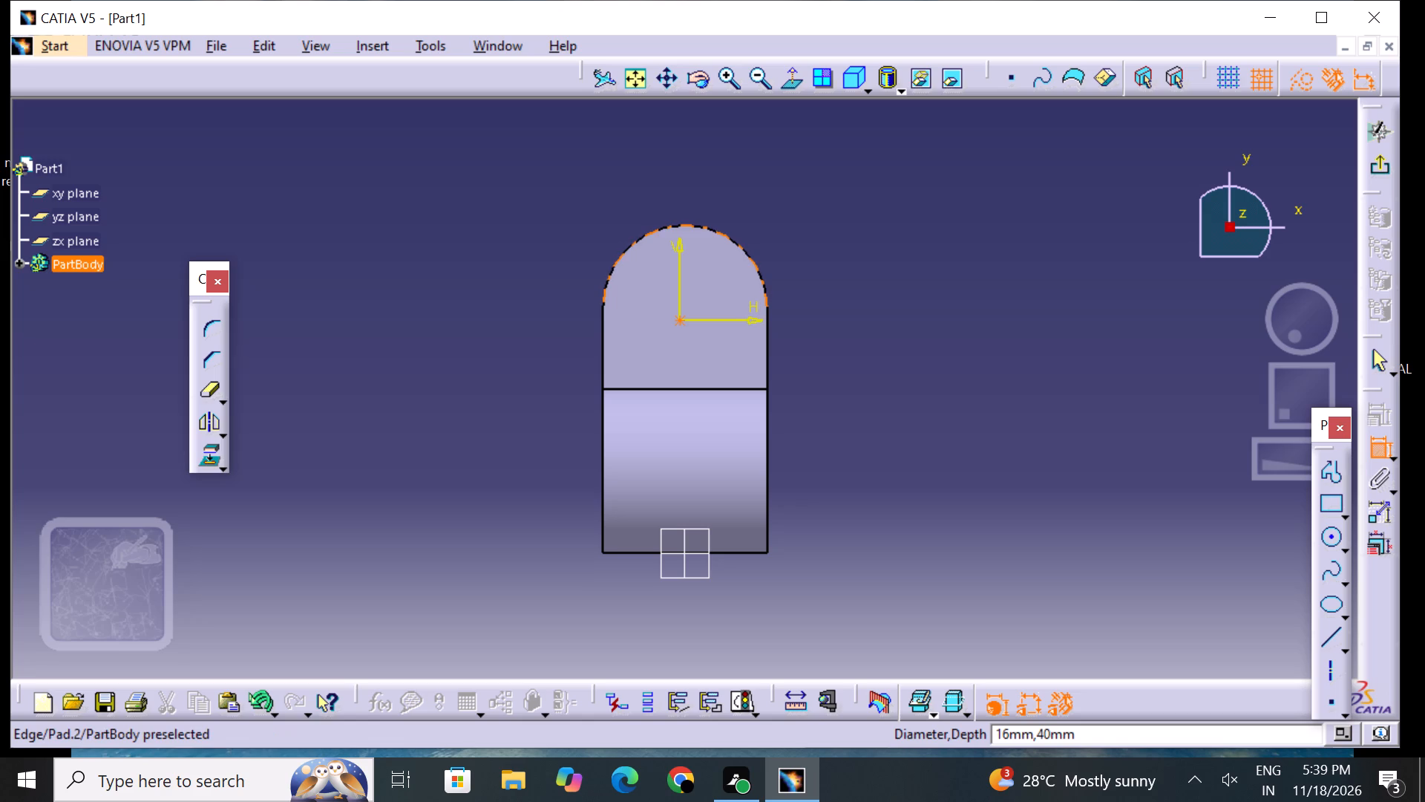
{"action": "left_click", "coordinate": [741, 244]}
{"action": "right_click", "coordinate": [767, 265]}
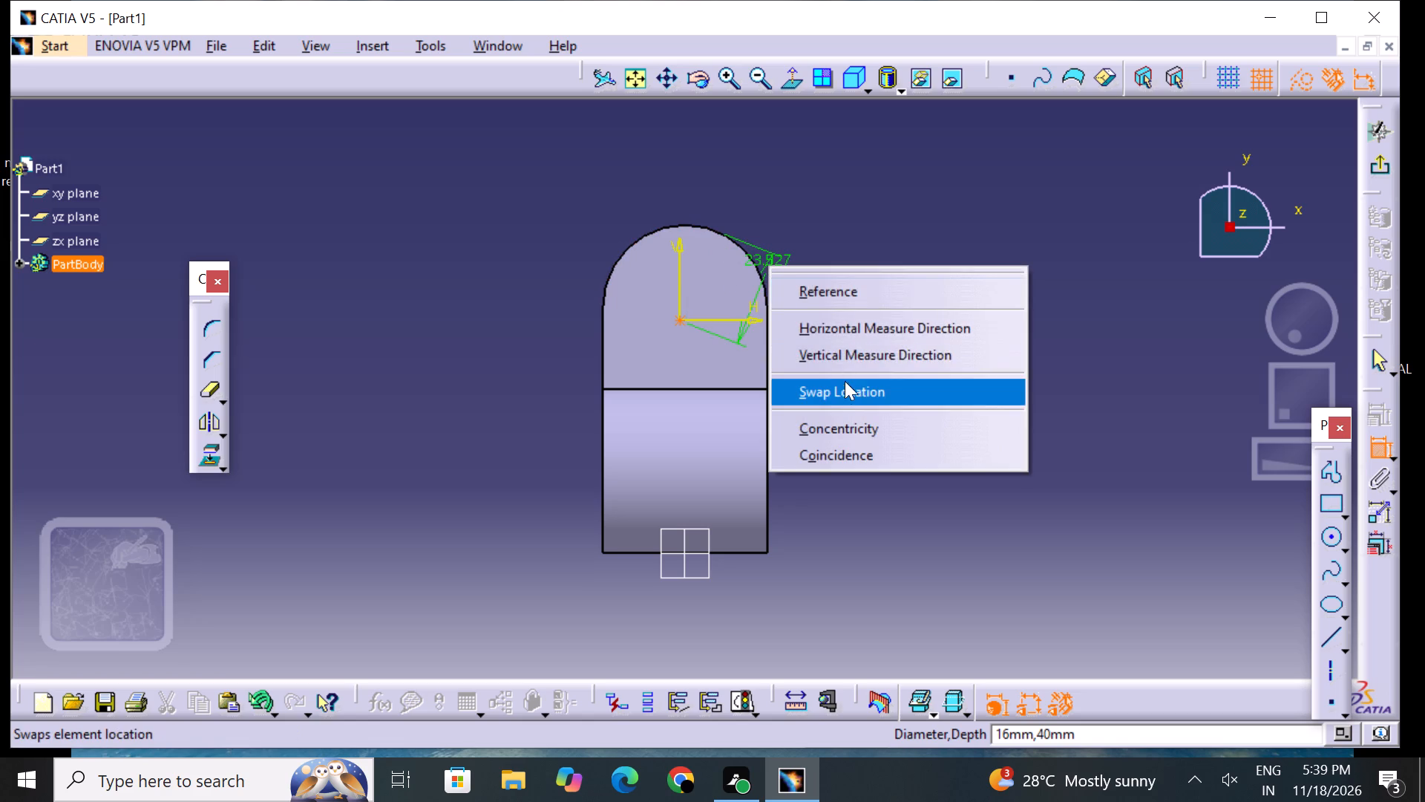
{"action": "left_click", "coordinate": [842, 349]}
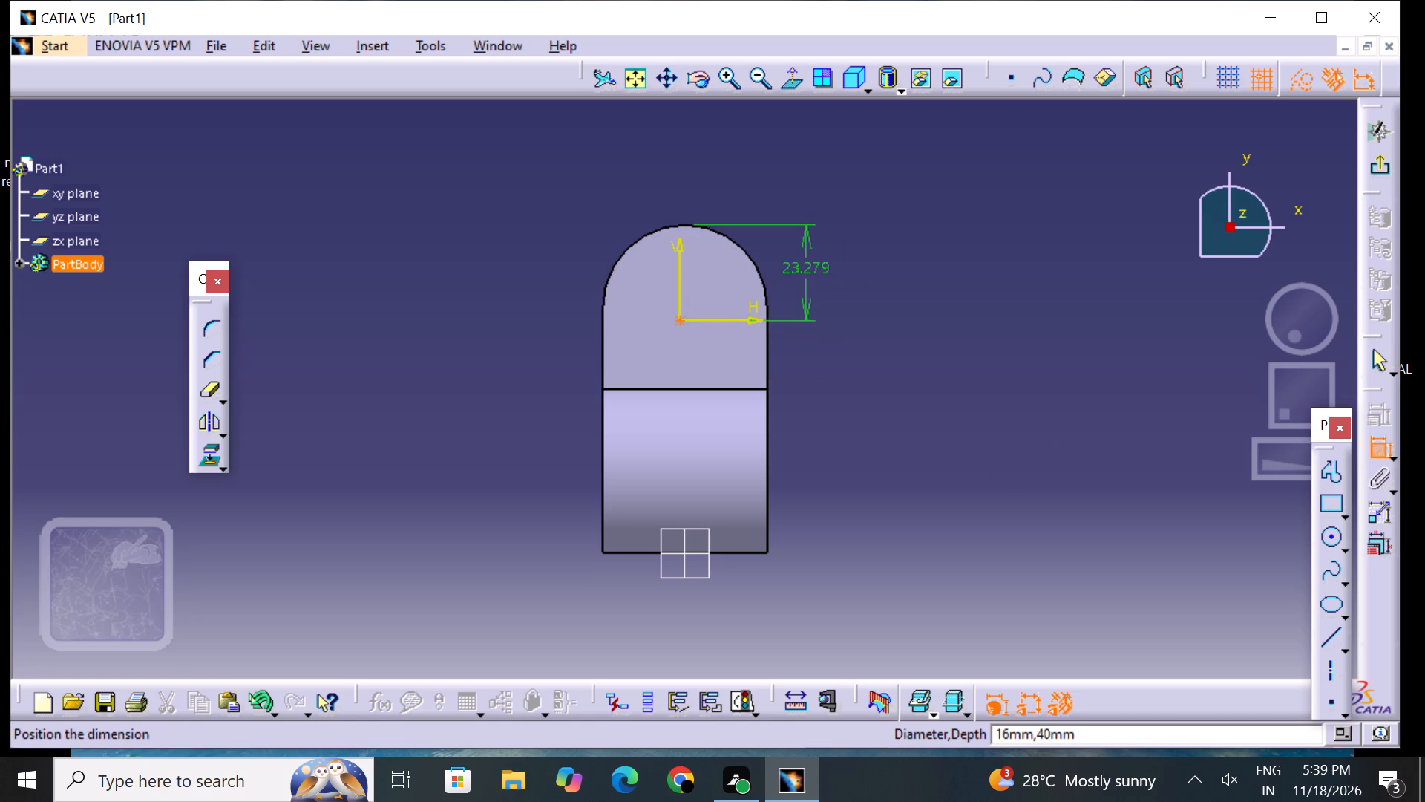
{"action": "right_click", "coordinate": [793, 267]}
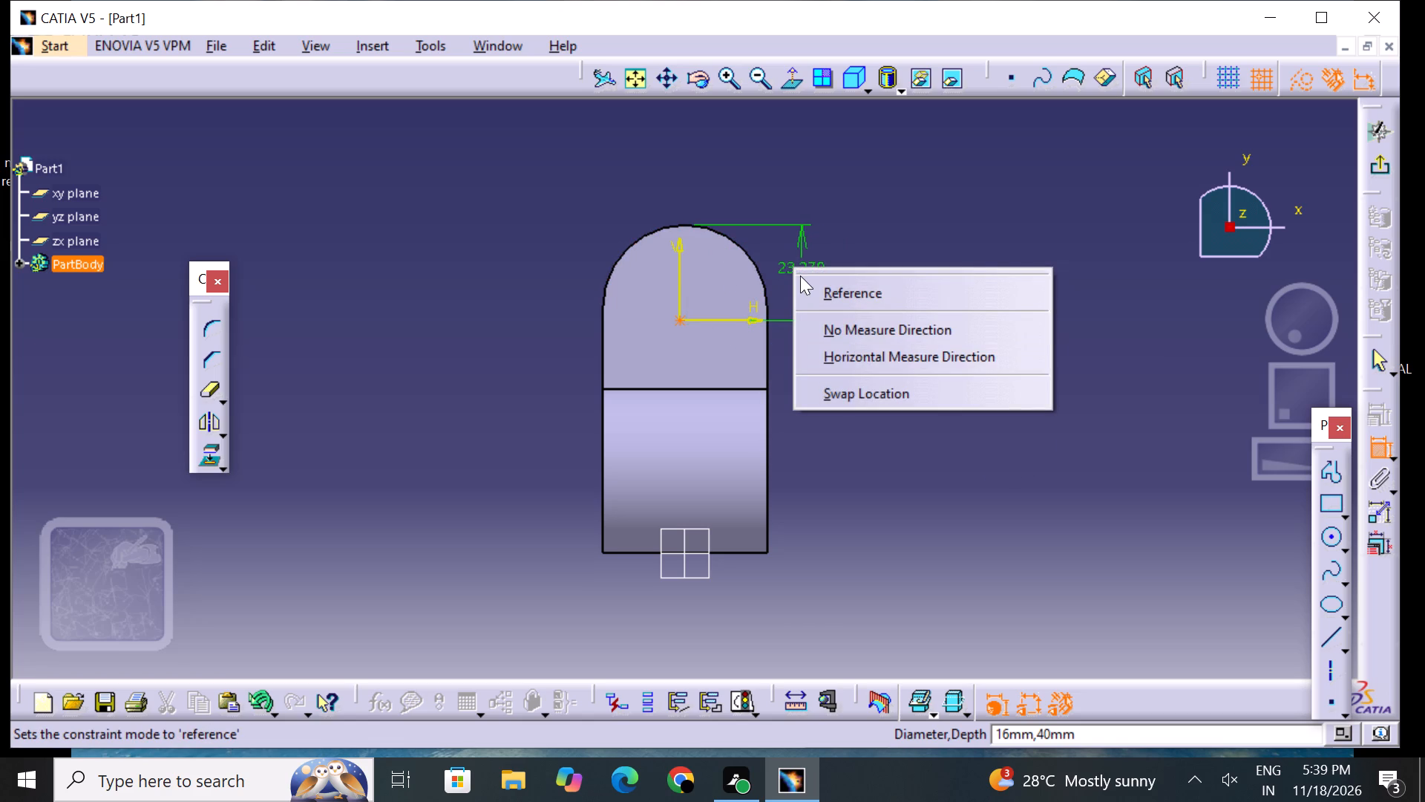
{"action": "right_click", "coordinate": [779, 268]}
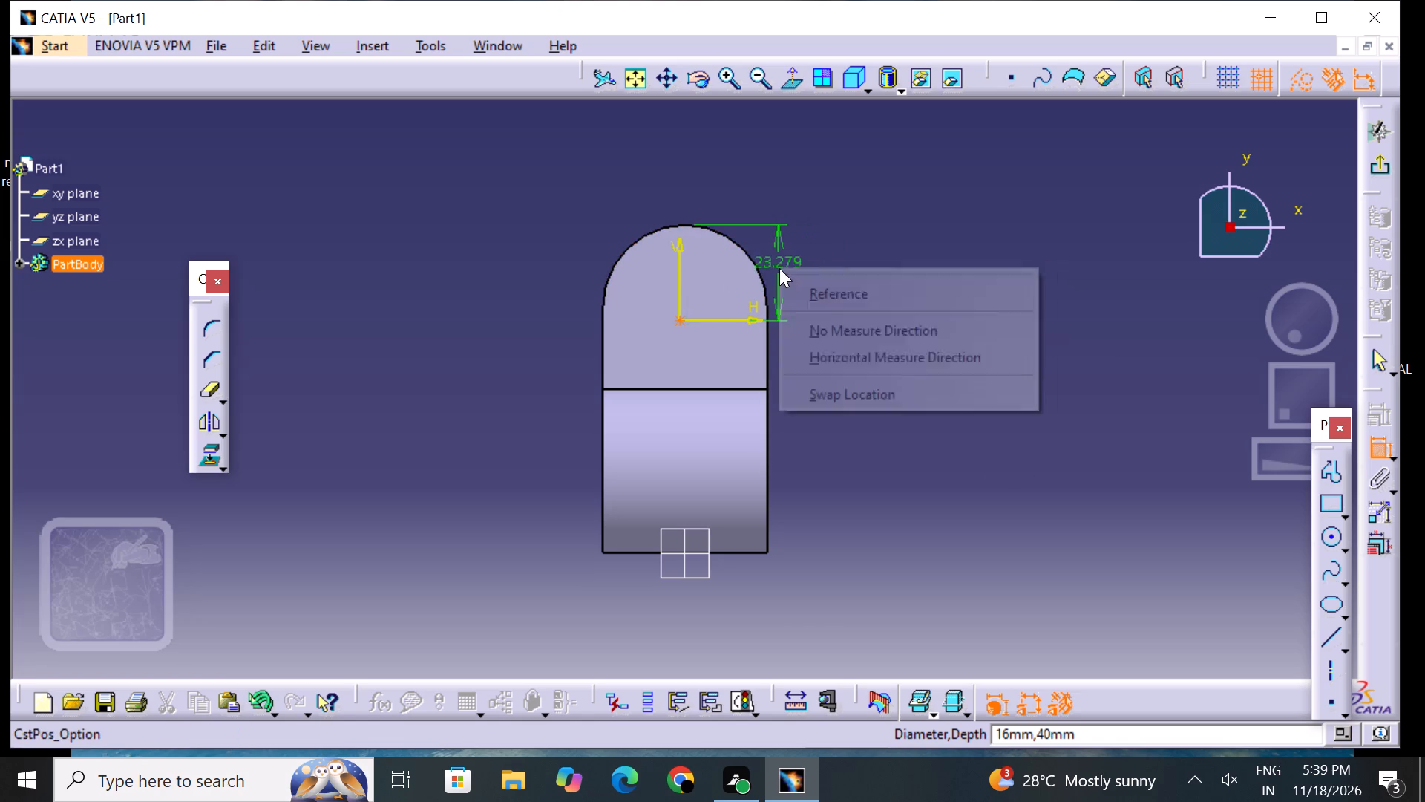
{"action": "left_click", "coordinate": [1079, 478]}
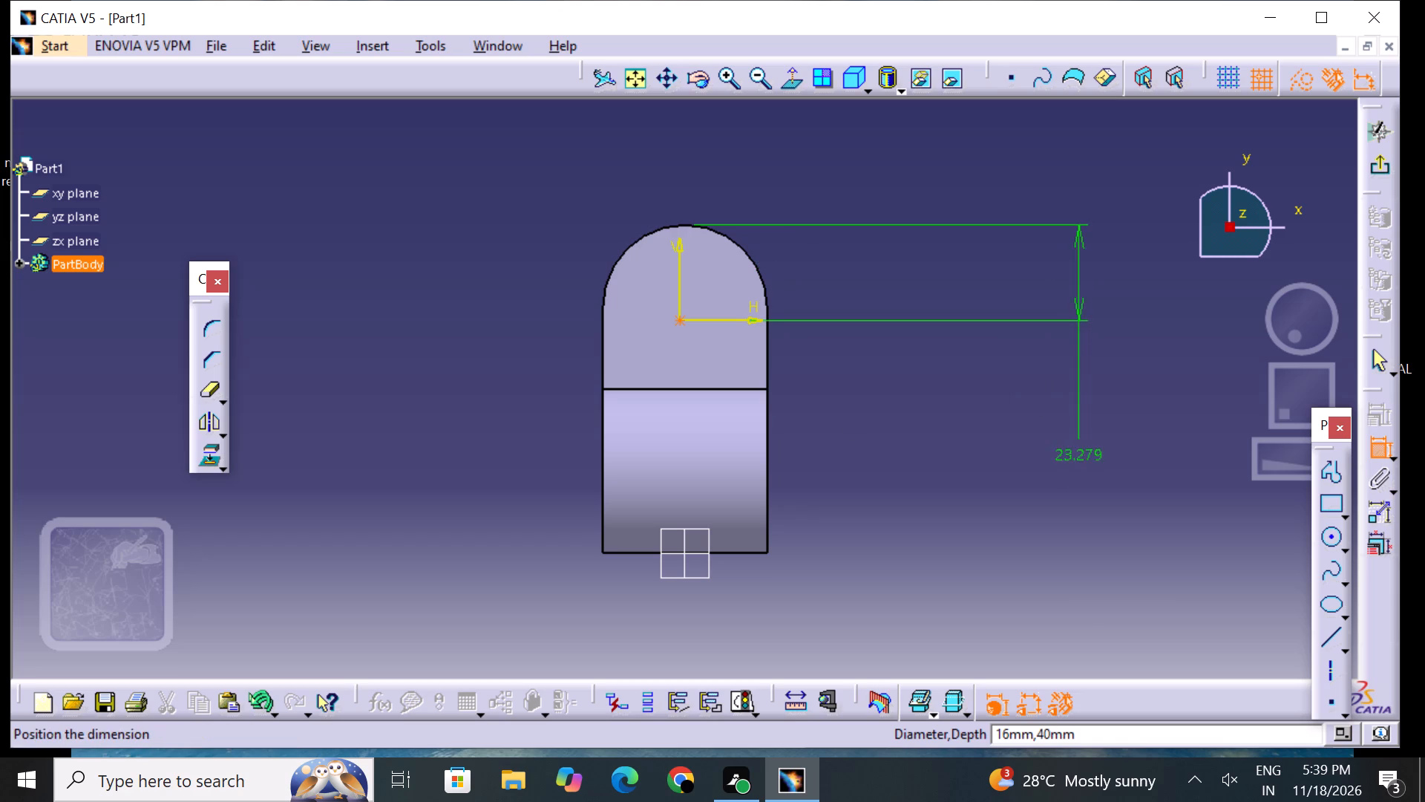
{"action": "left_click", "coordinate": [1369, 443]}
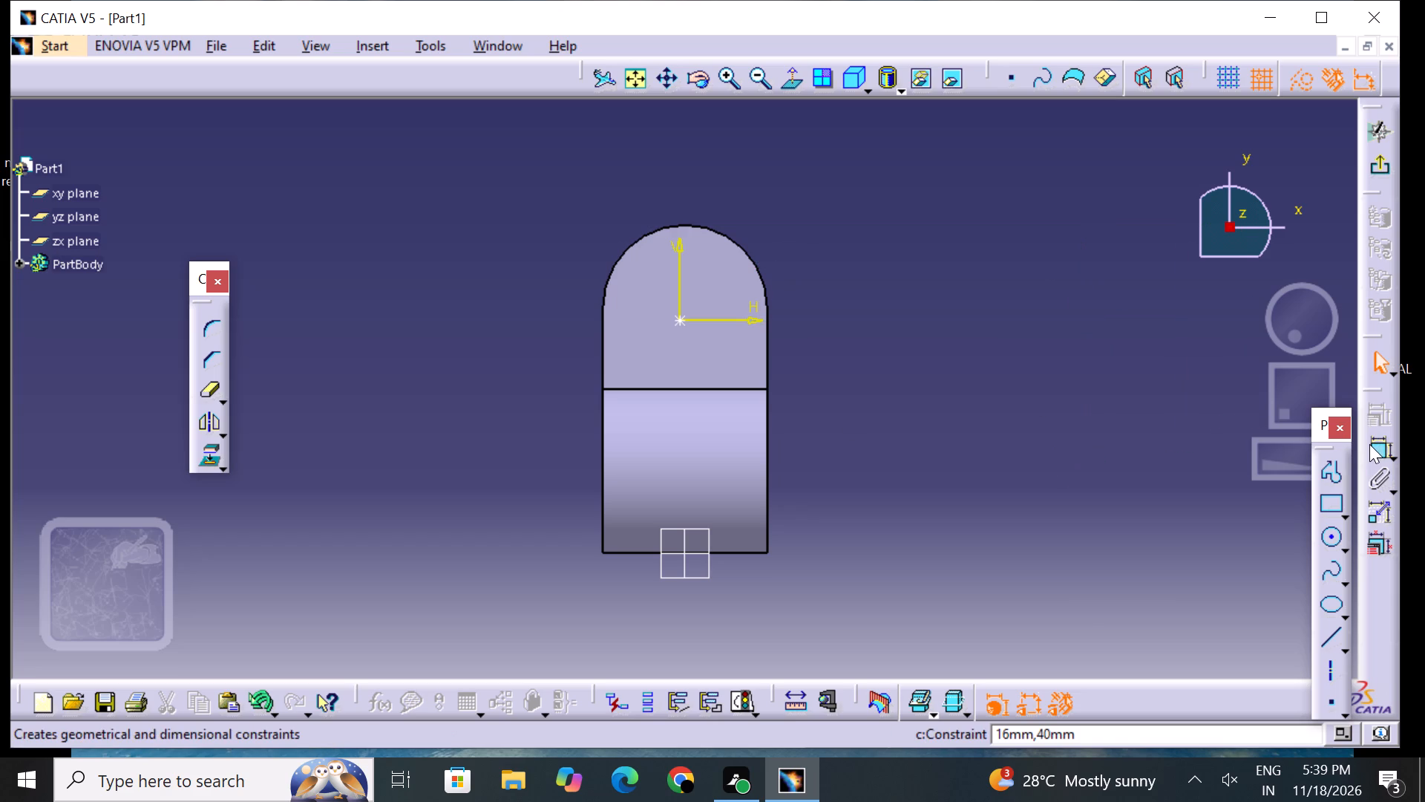
Make the hole's centre point concentric with the foot's rounded edge and finish the positioning sketch.
{"action": "left_click", "coordinate": [1380, 443]}
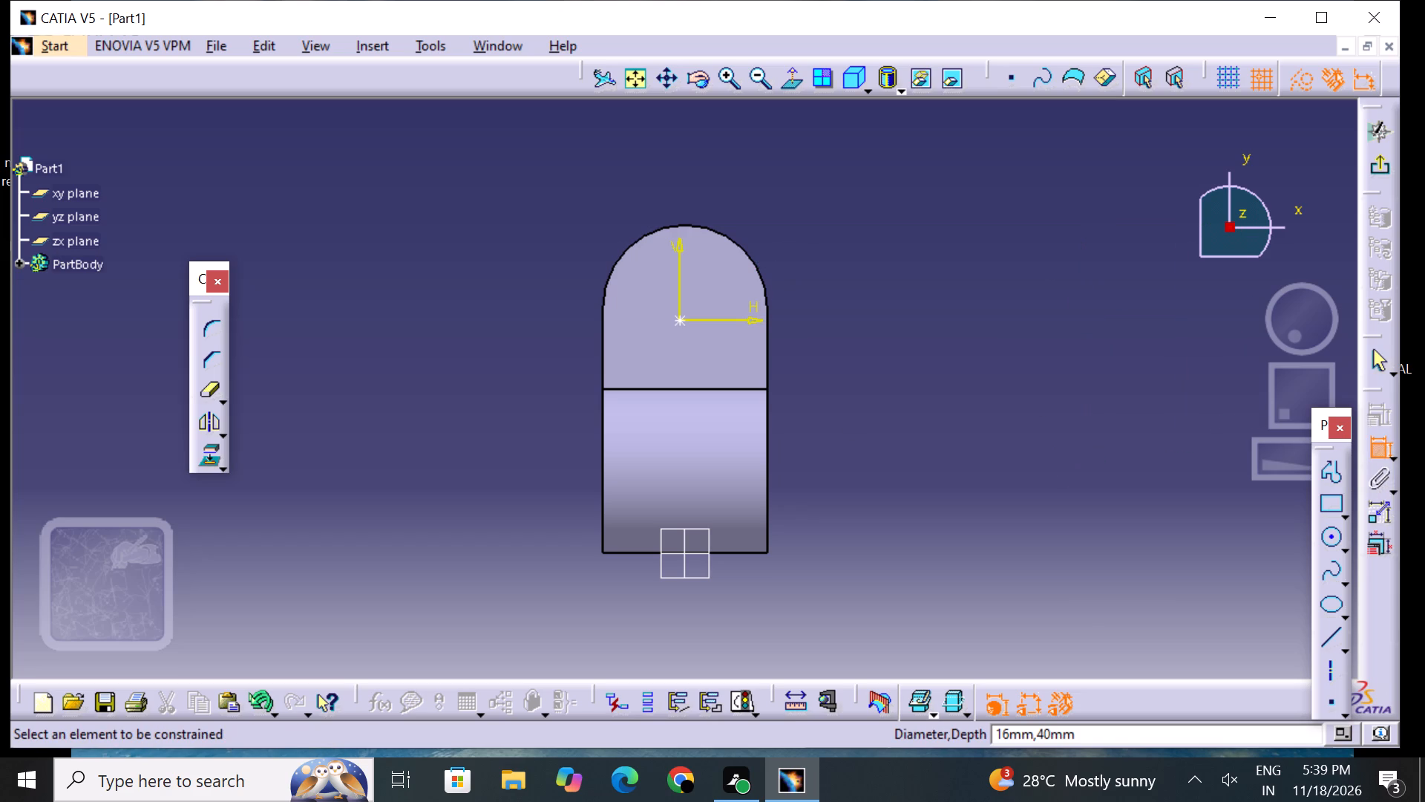
{"action": "left_click", "coordinate": [681, 319]}
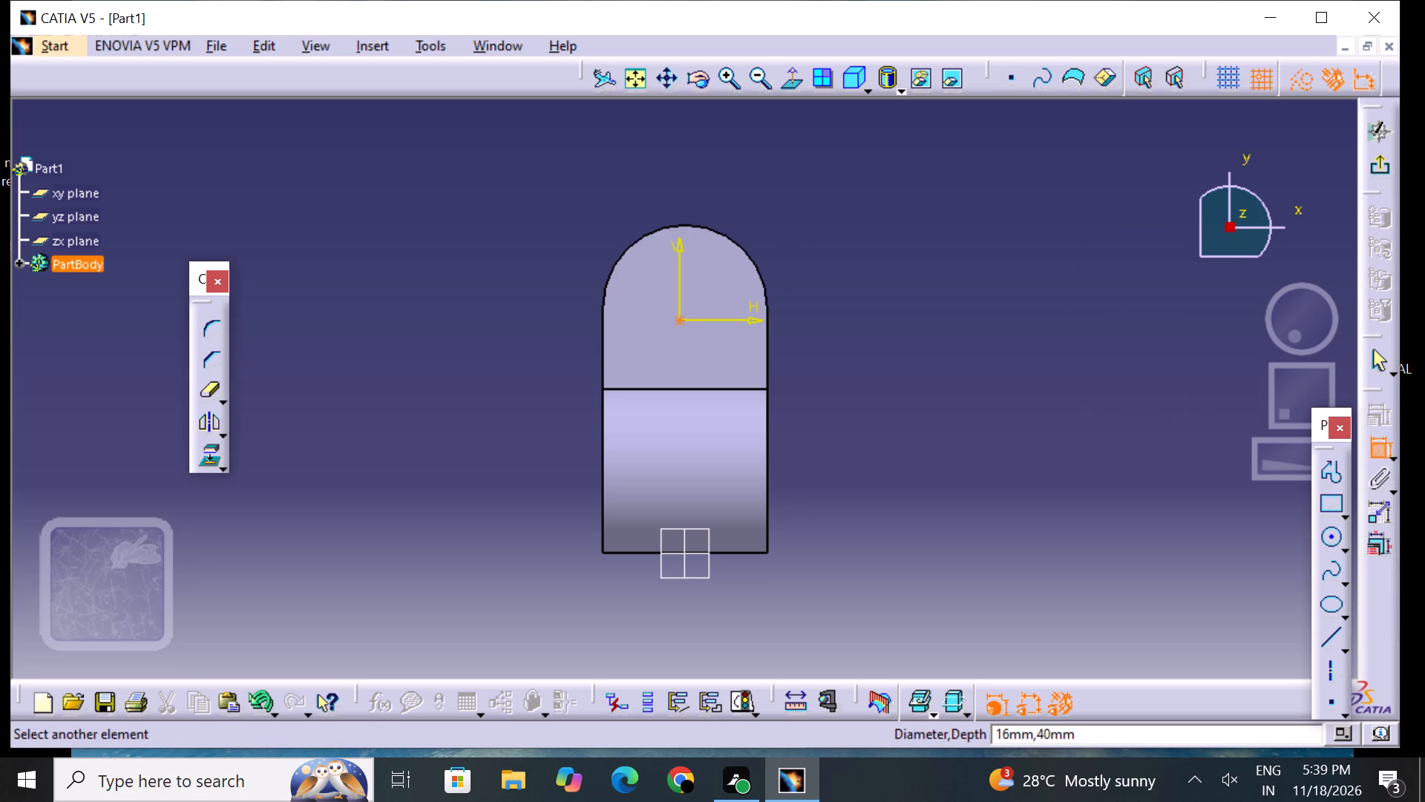
{"action": "left_click", "coordinate": [724, 235]}
{"action": "right_click", "coordinate": [797, 264]}
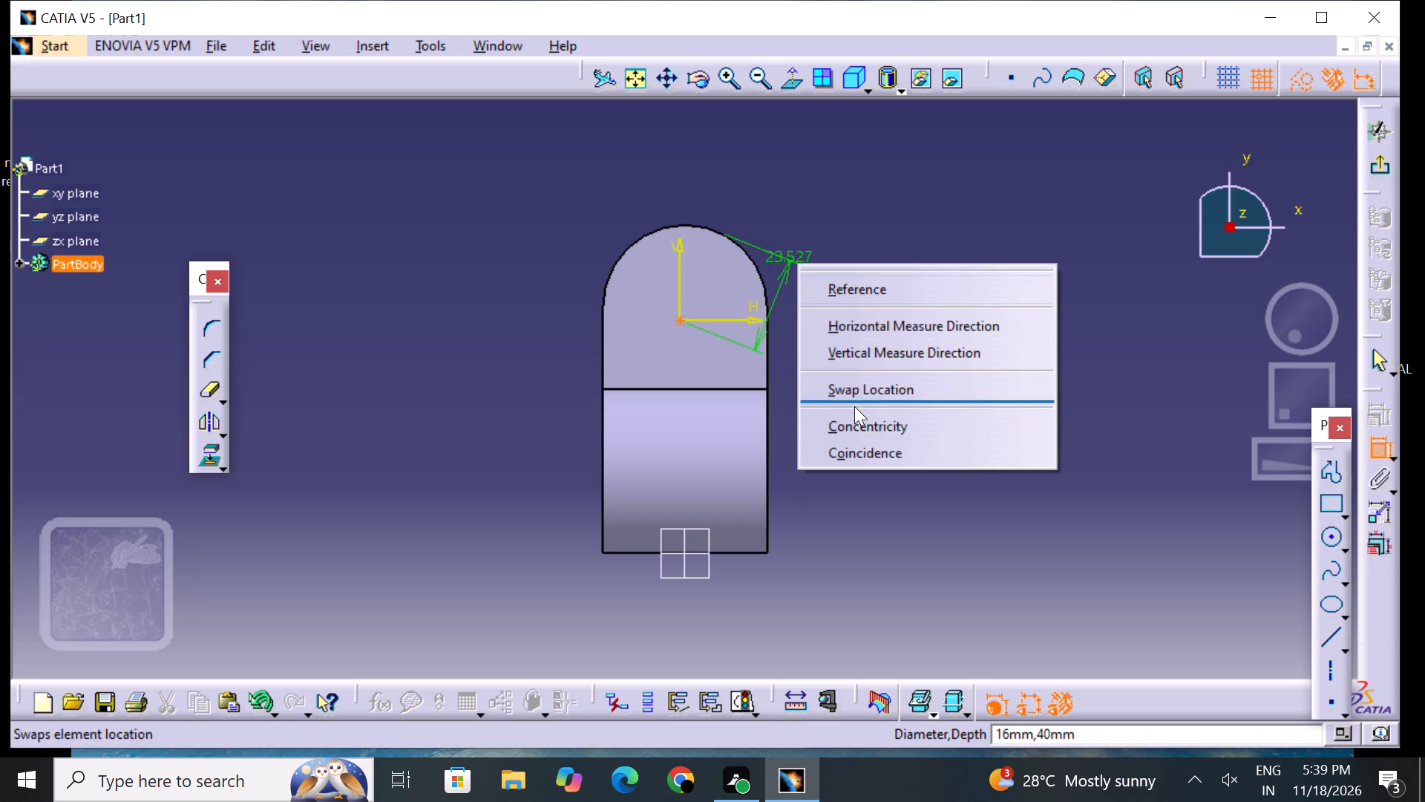
{"action": "left_click", "coordinate": [855, 415]}
{"action": "left_click", "coordinate": [884, 379]}
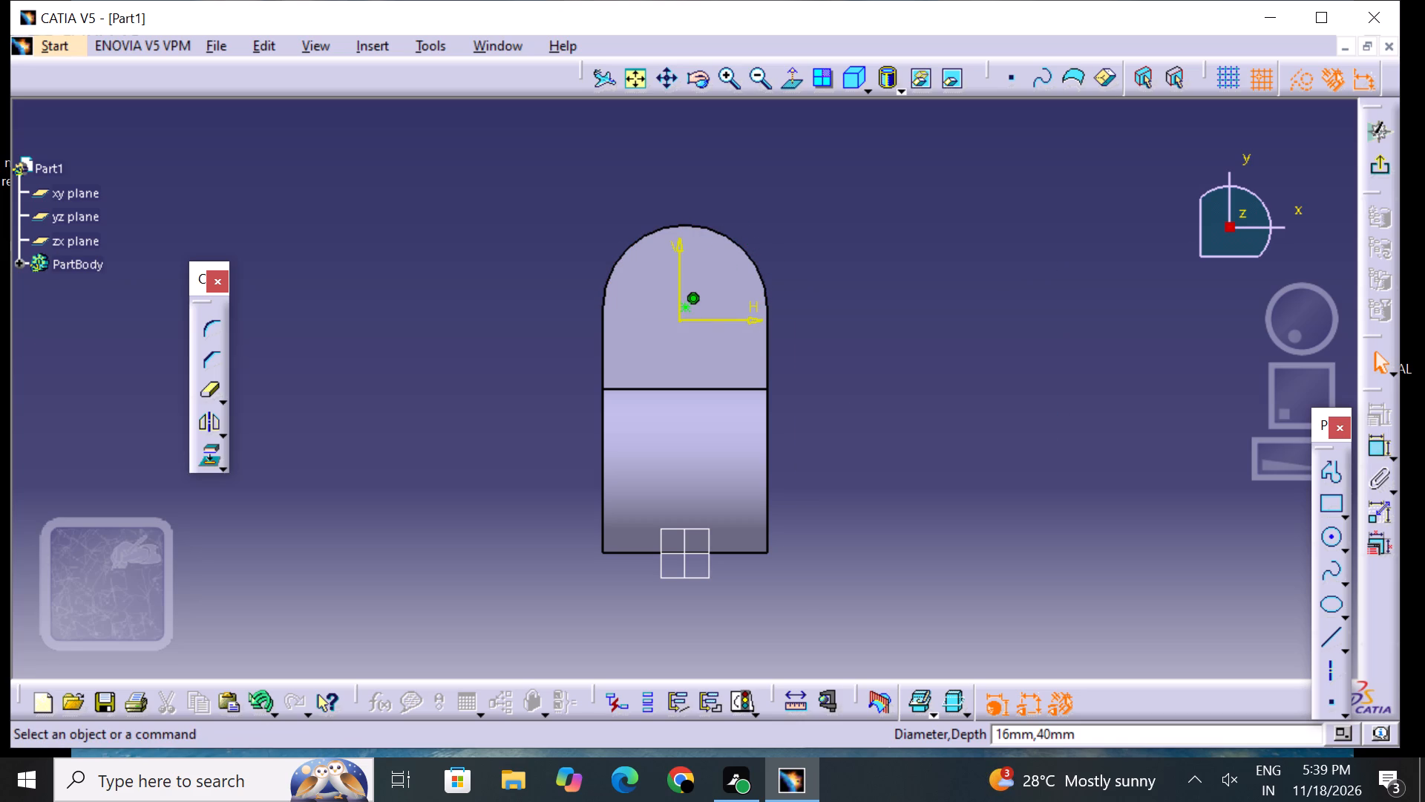
{"action": "left_click", "coordinate": [1383, 165]}
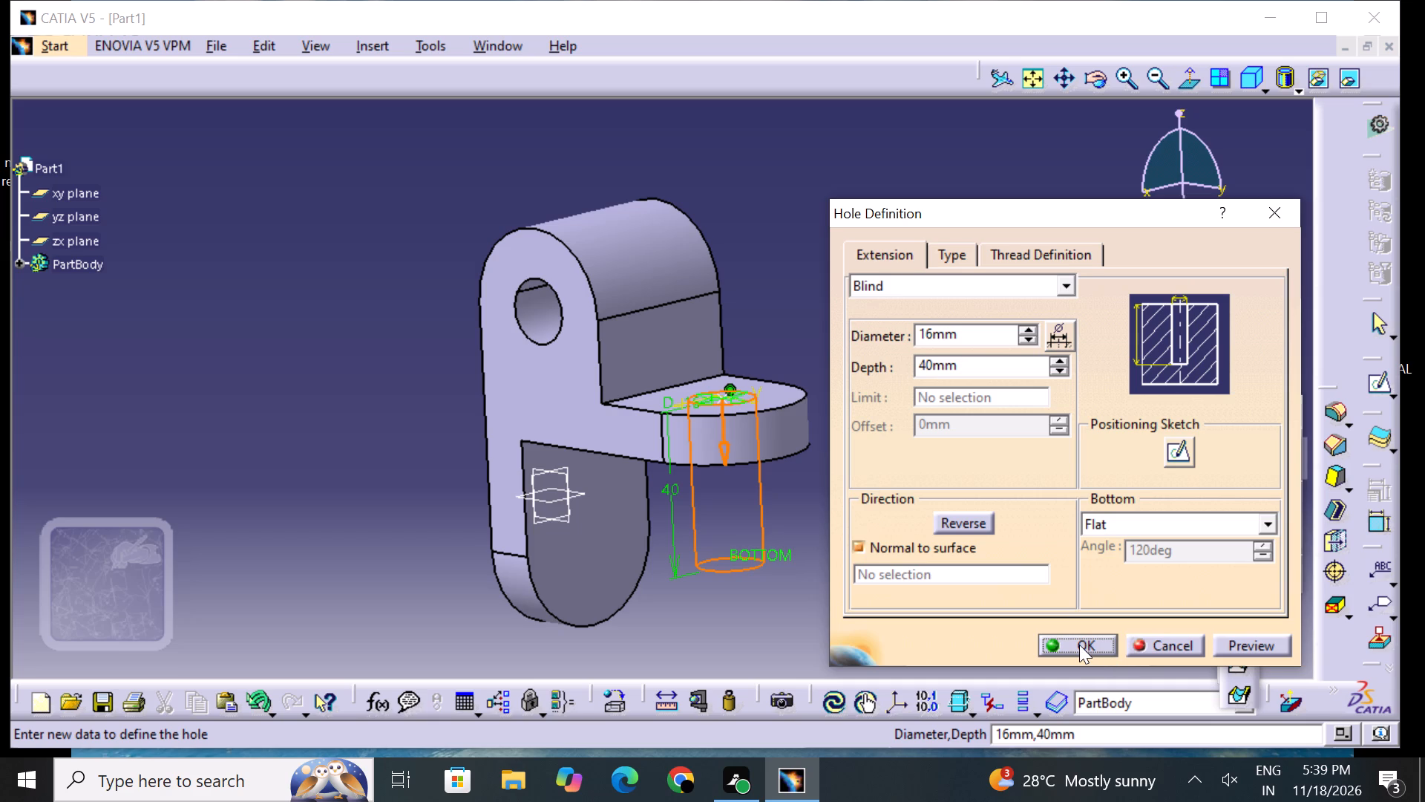
Create the blind hole in the foot with a 16 mm diameter and 40 mm depth.
{"action": "left_click", "coordinate": [1078, 646]}
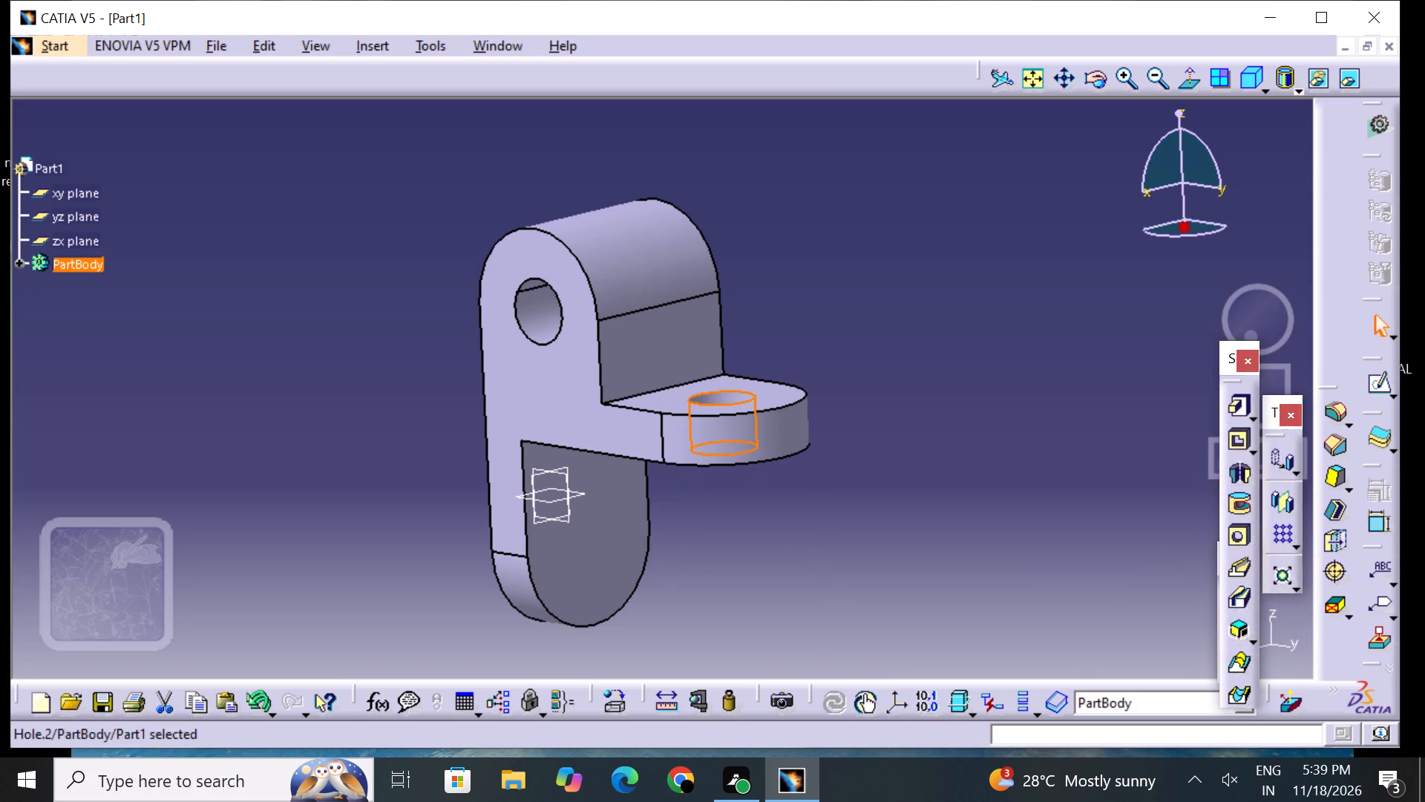
{"action": "left_click", "coordinate": [1020, 584]}
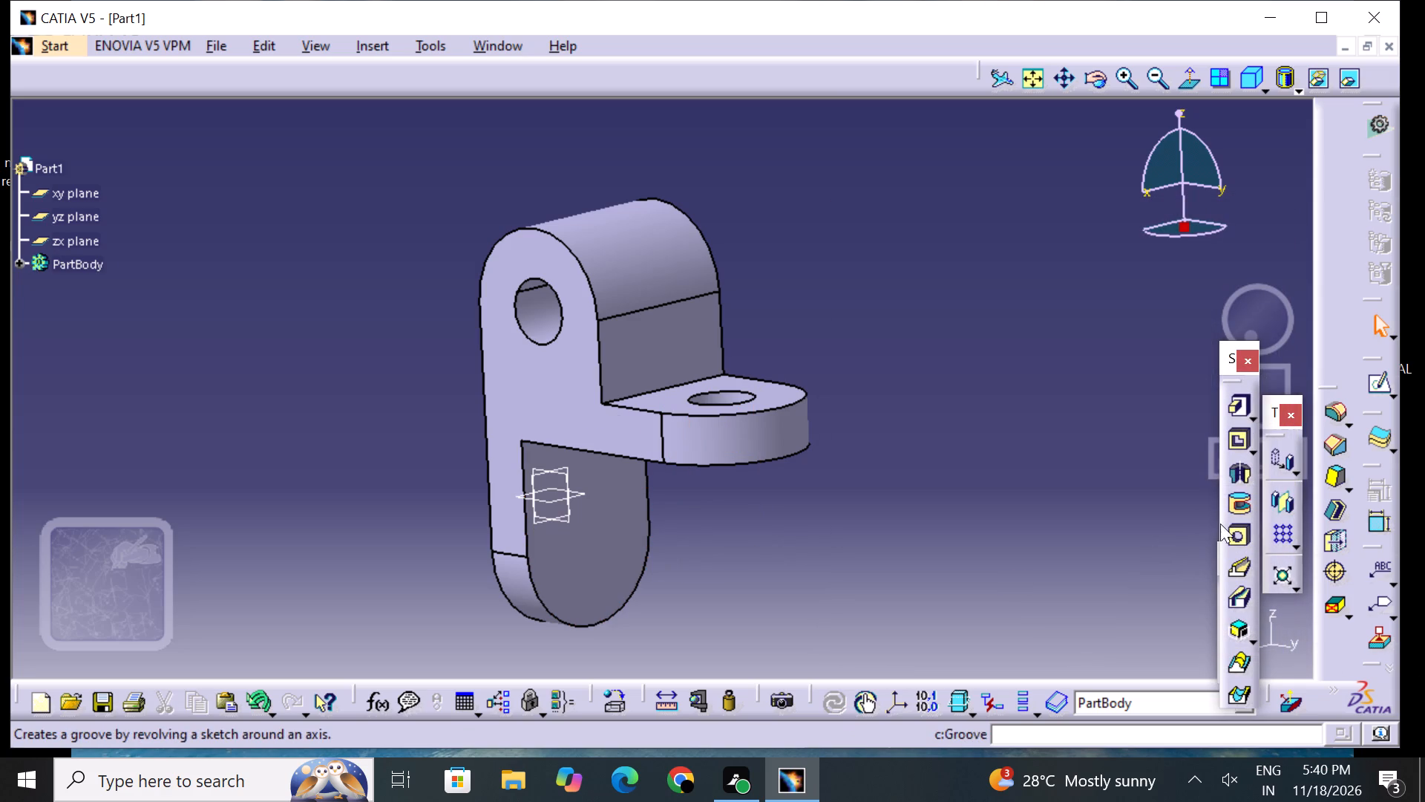
Place a new hole on the lower leg's flat face beneath the foot and open its positioning sketch.
{"action": "left_click", "coordinate": [1236, 535]}
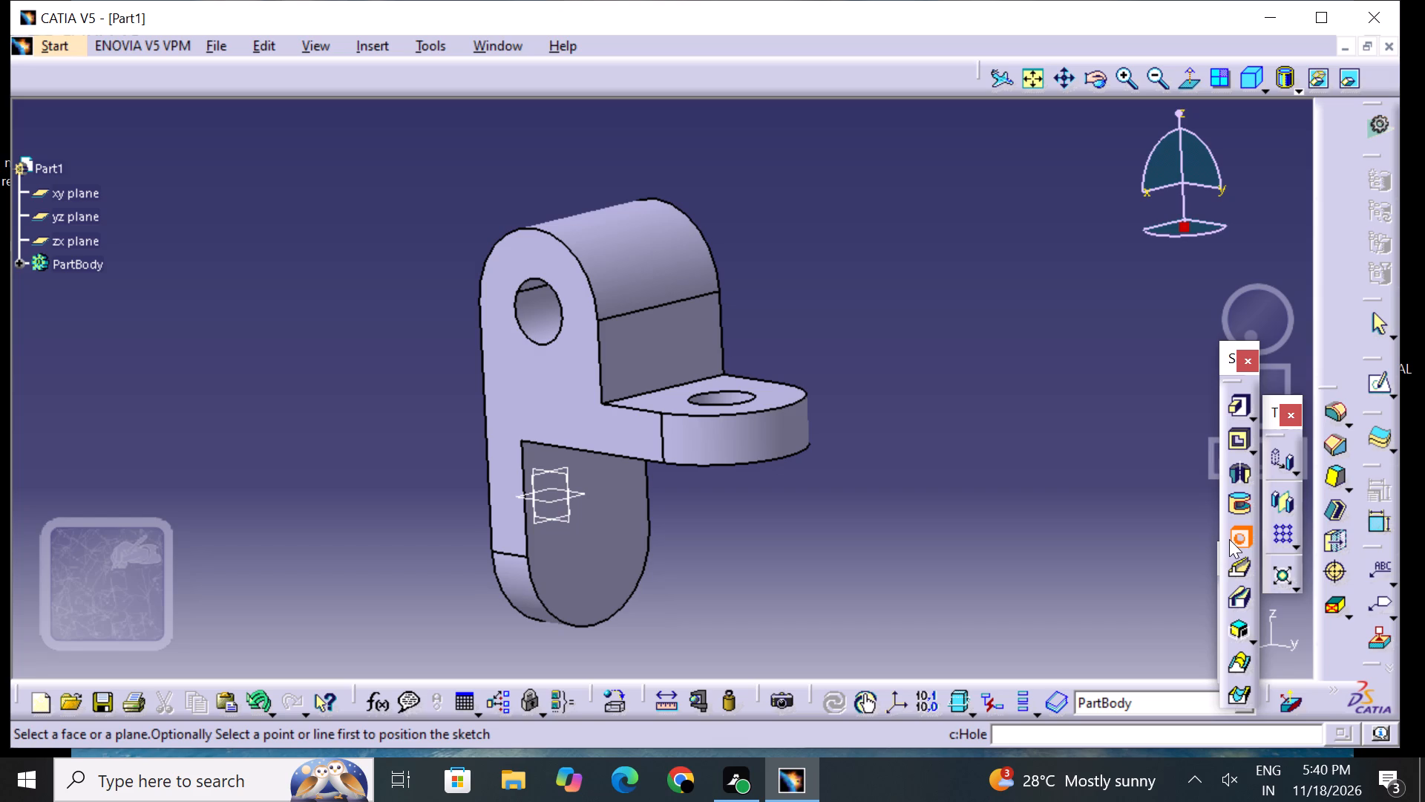
{"action": "middle_click_drag", "start_coordinate": [946, 506], "coordinate": [946, 508]}
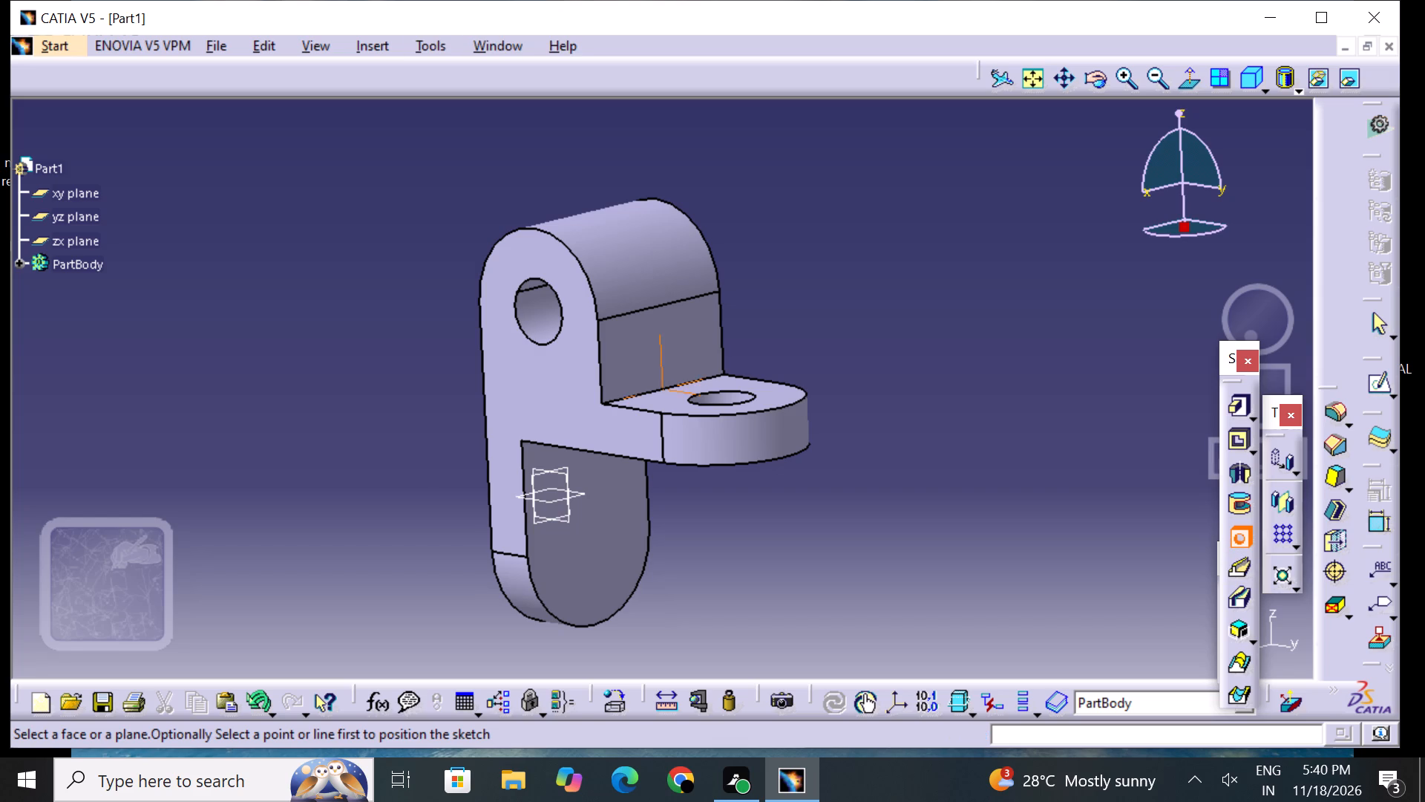
{"action": "middle_click_drag", "start_coordinate": [946, 508], "coordinate": [1009, 569]}
{"action": "right_click_drag", "start_coordinate": [946, 508], "coordinate": [1009, 569]}
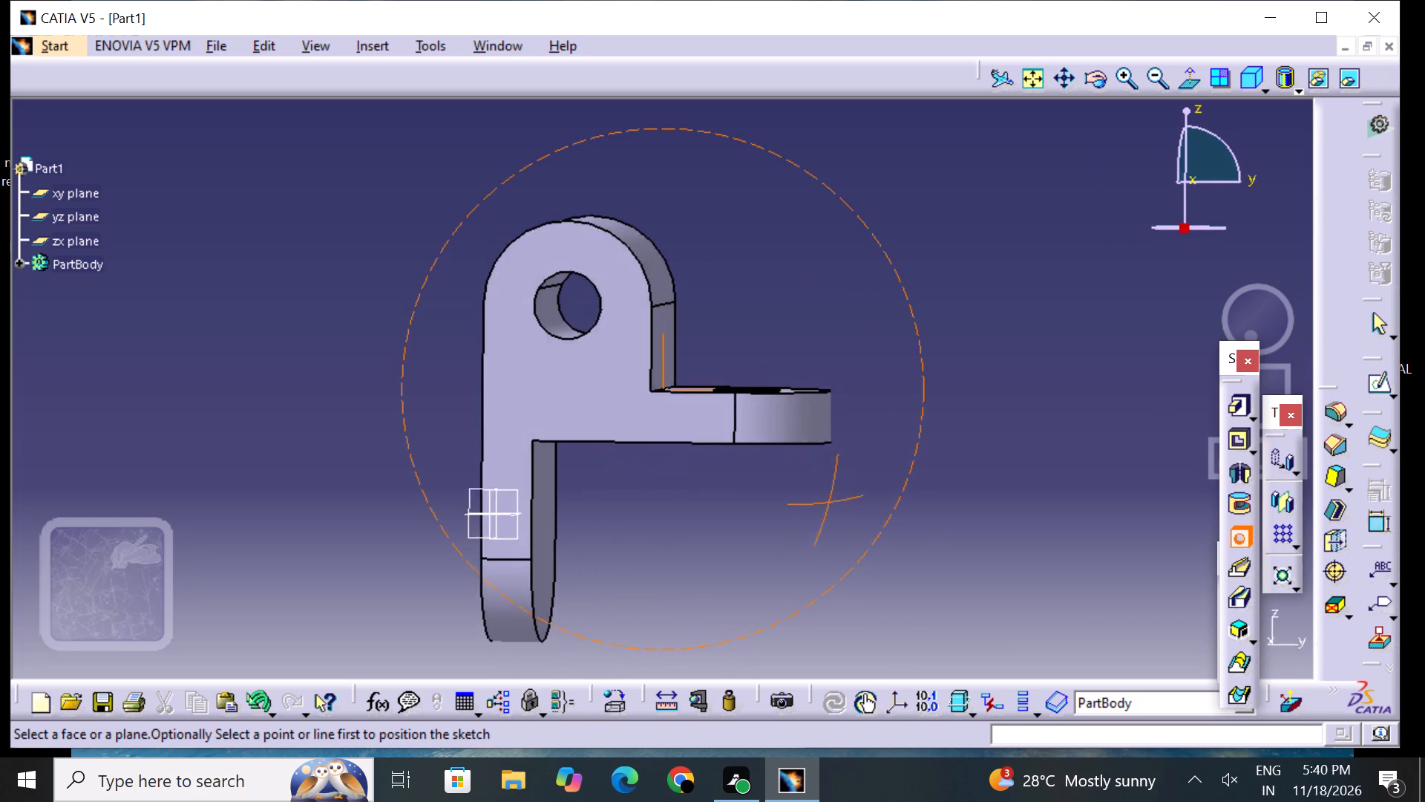
{"action": "middle_click_drag", "start_coordinate": [1009, 569], "coordinate": [999, 573]}
{"action": "right_click_drag", "start_coordinate": [1009, 569], "coordinate": [989, 573]}
{"action": "middle_click_drag", "start_coordinate": [804, 273], "coordinate": [677, 369]}
{"action": "right_click_drag", "start_coordinate": [770, 290], "coordinate": [677, 369]}
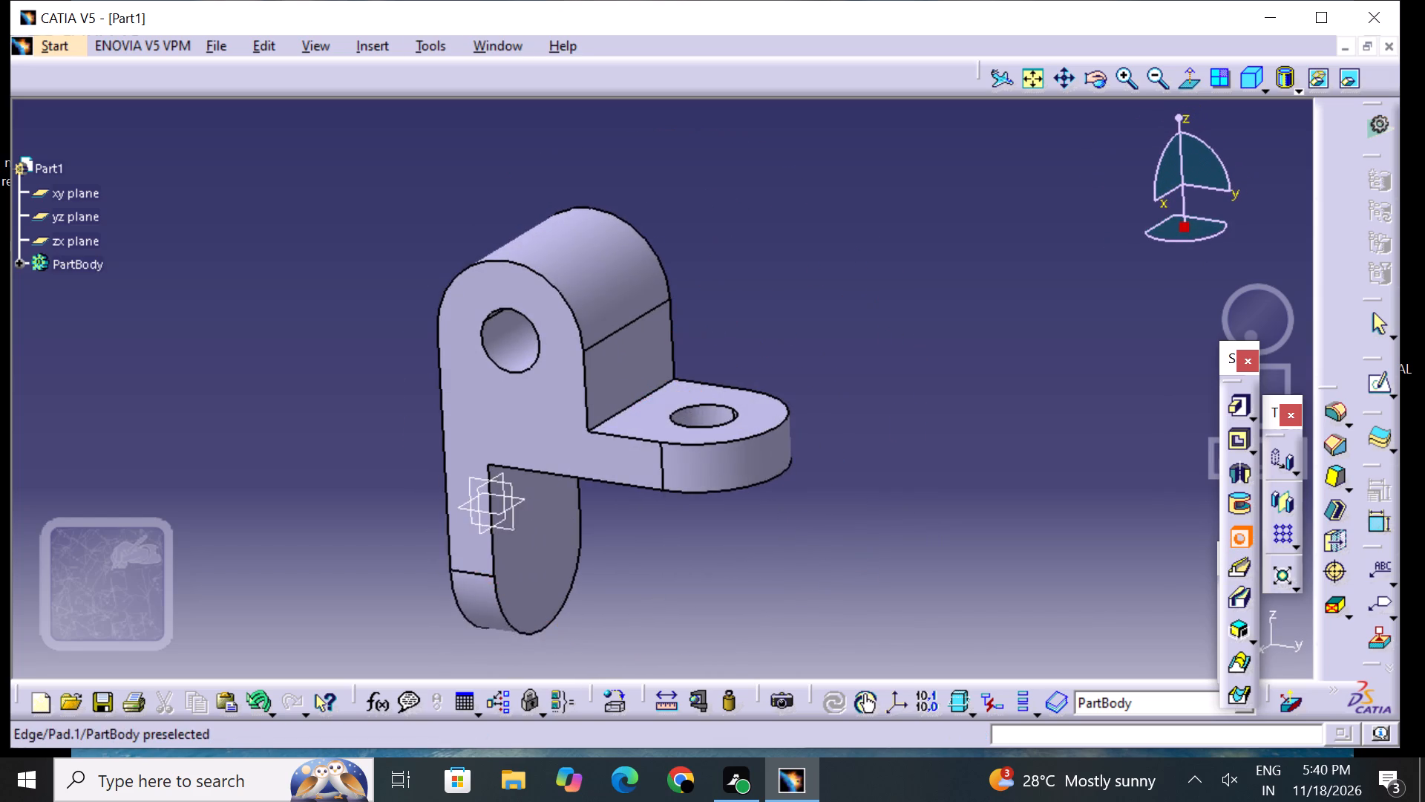
{"action": "middle_click_drag", "start_coordinate": [692, 367], "coordinate": [784, 295]}
{"action": "left_click", "coordinate": [636, 491]}
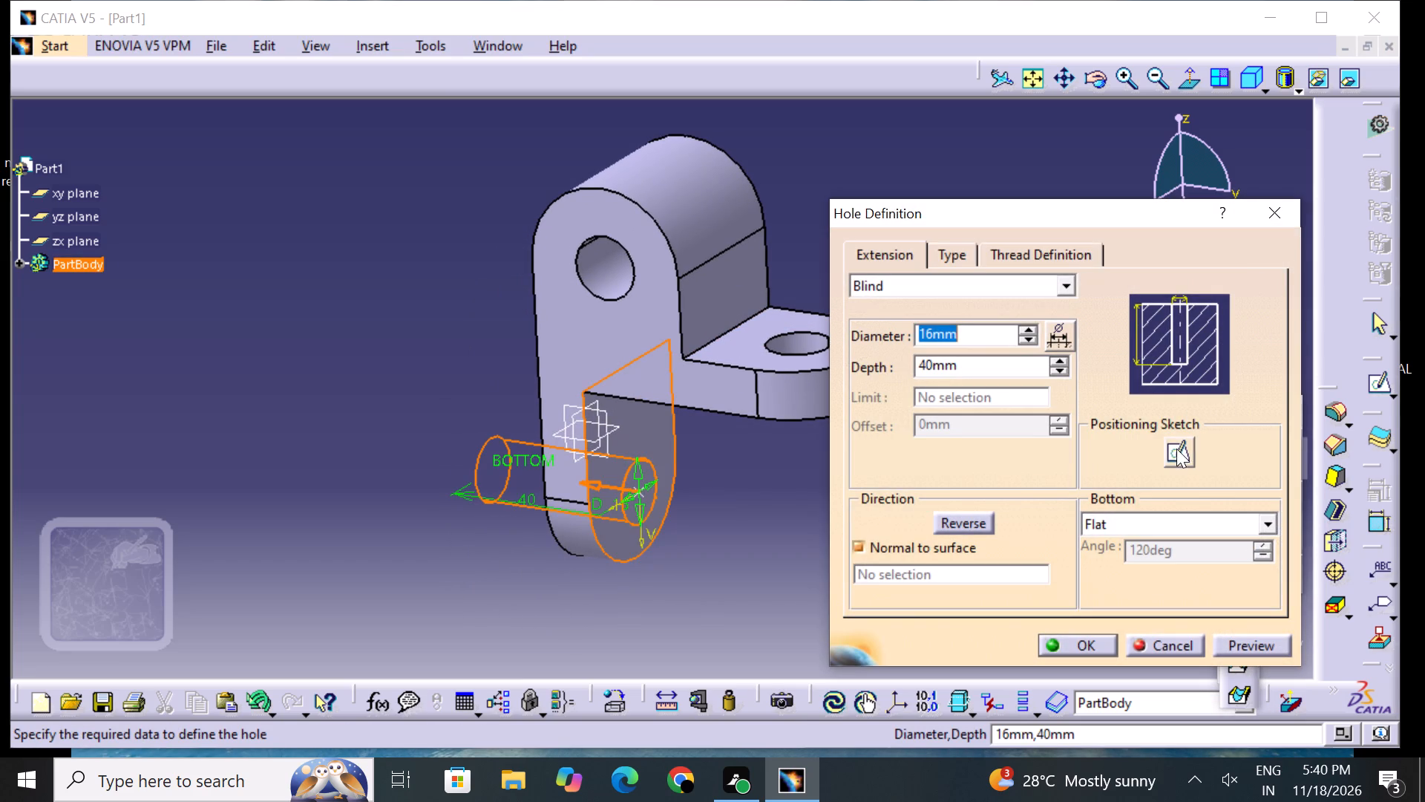
{"action": "left_click", "coordinate": [1176, 449]}
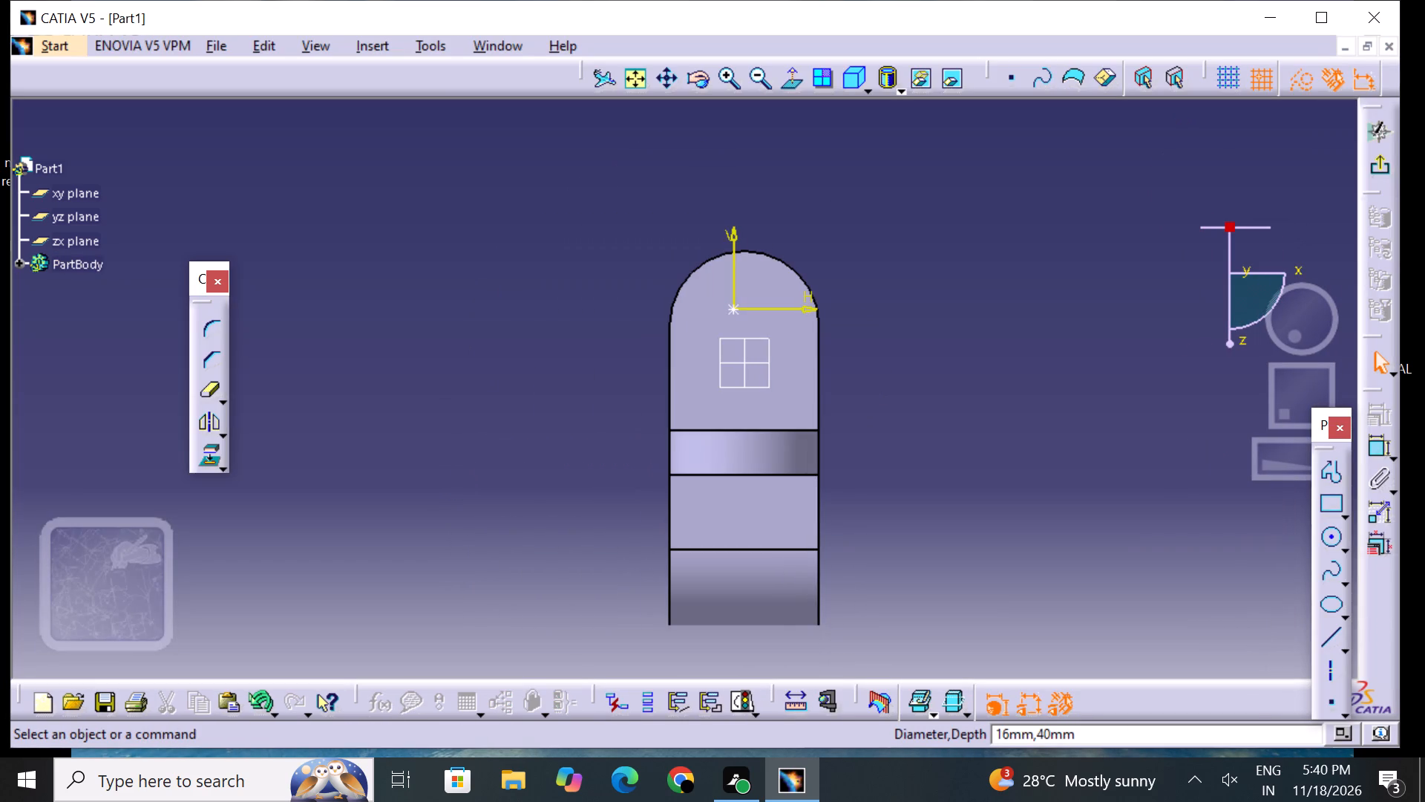
Make the hole's centre point concentric with the lower leg's rounded edge and finish the positioning sketch.
{"action": "left_click", "coordinate": [1372, 452]}
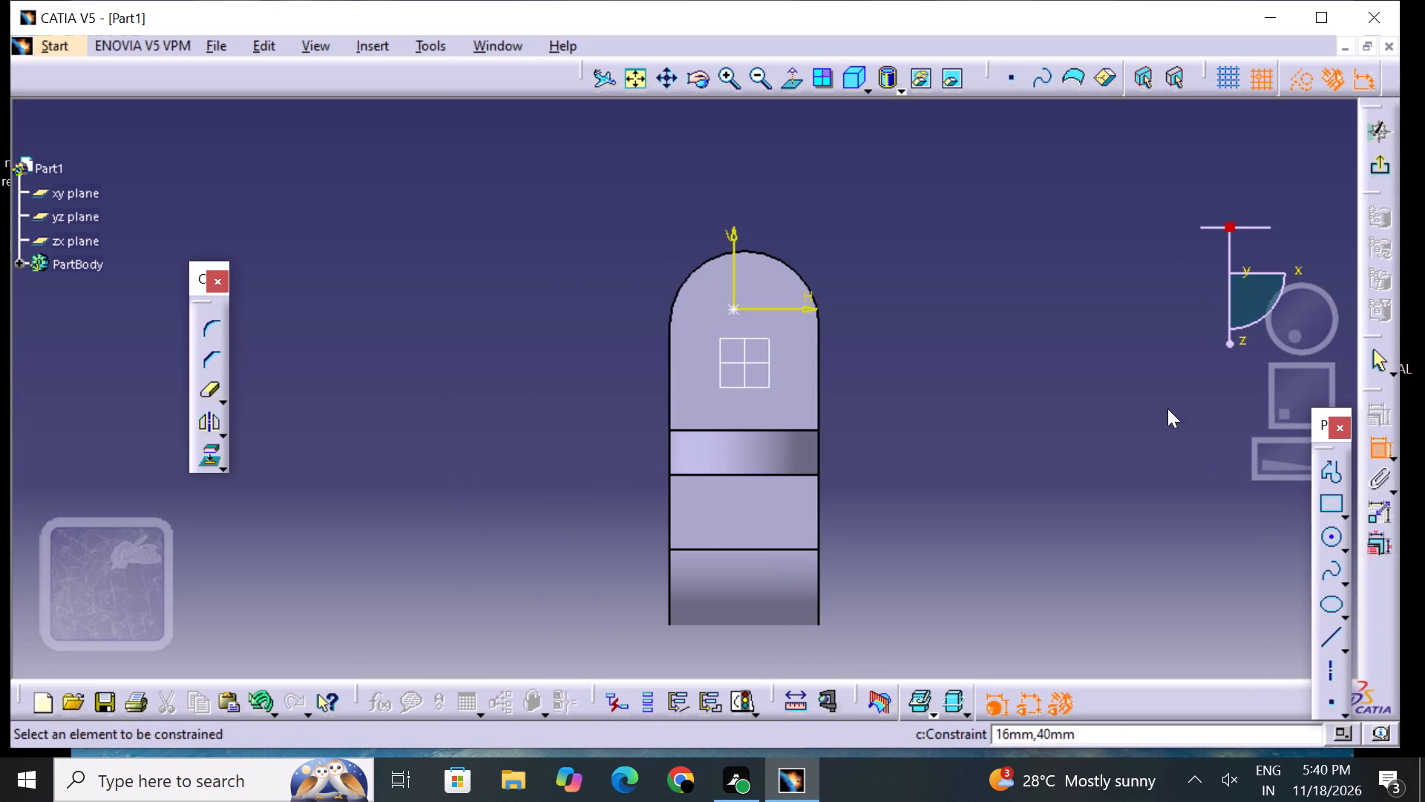
{"action": "left_click", "coordinate": [735, 309]}
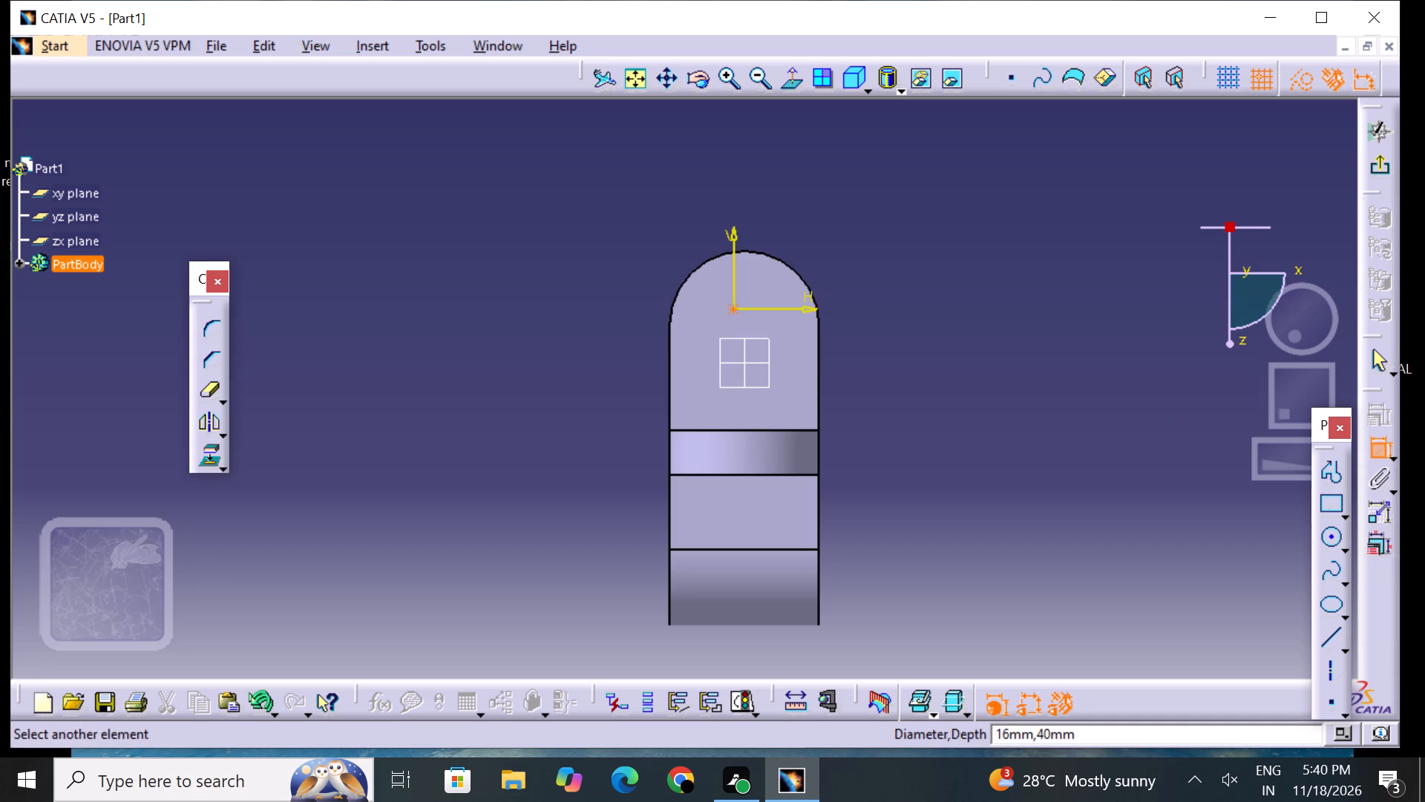
{"action": "left_click", "coordinate": [805, 286]}
{"action": "right_click", "coordinate": [815, 280]}
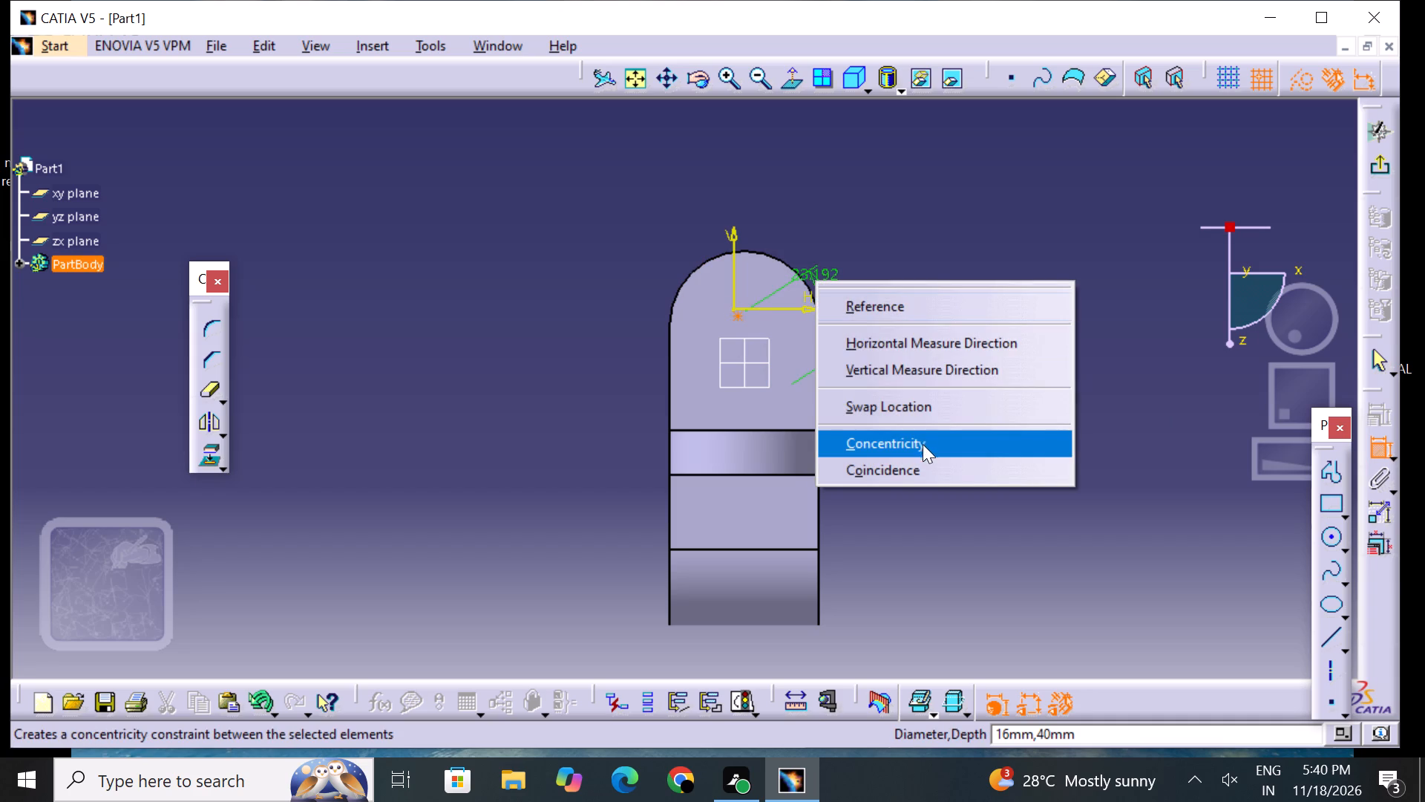
{"action": "left_click", "coordinate": [924, 441]}
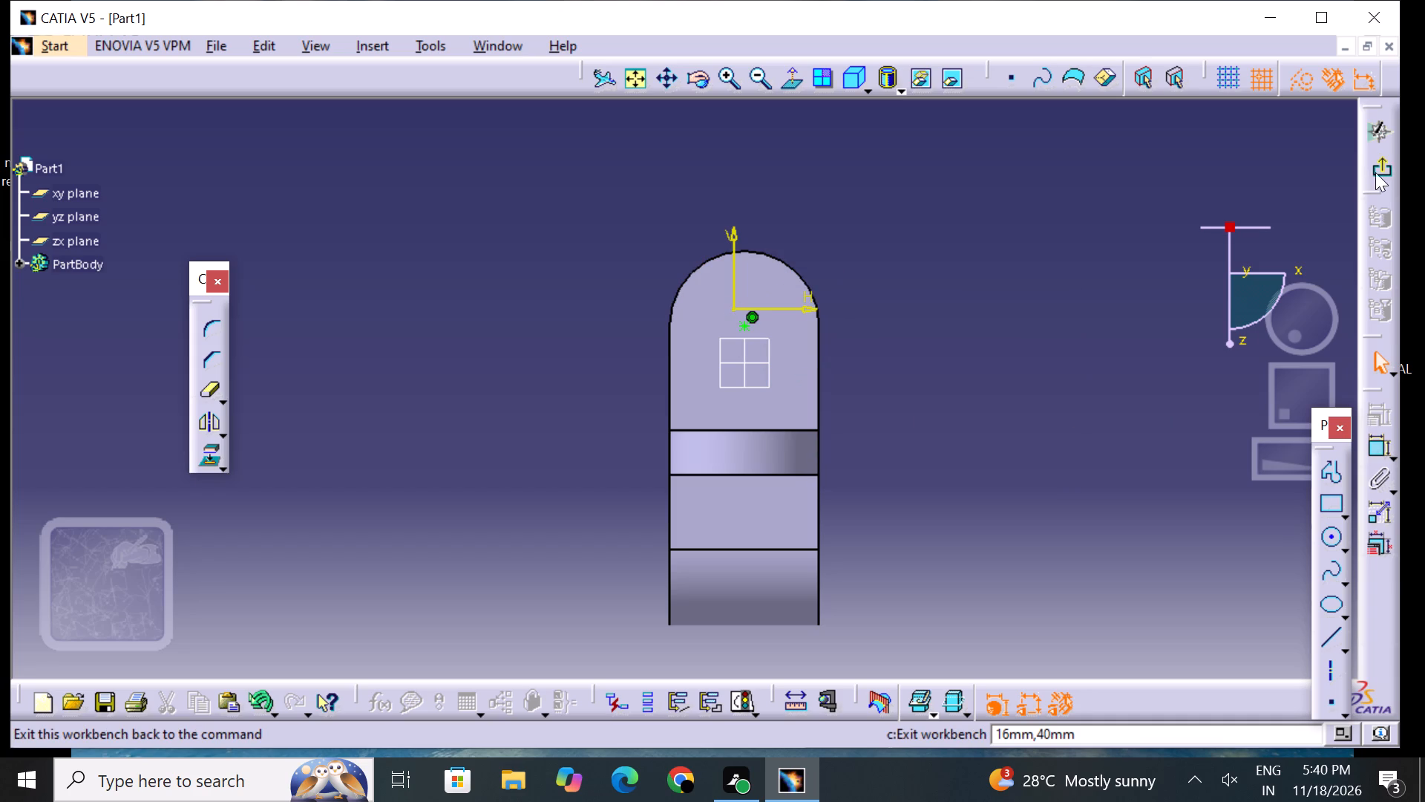
{"action": "left_click", "coordinate": [1377, 170]}
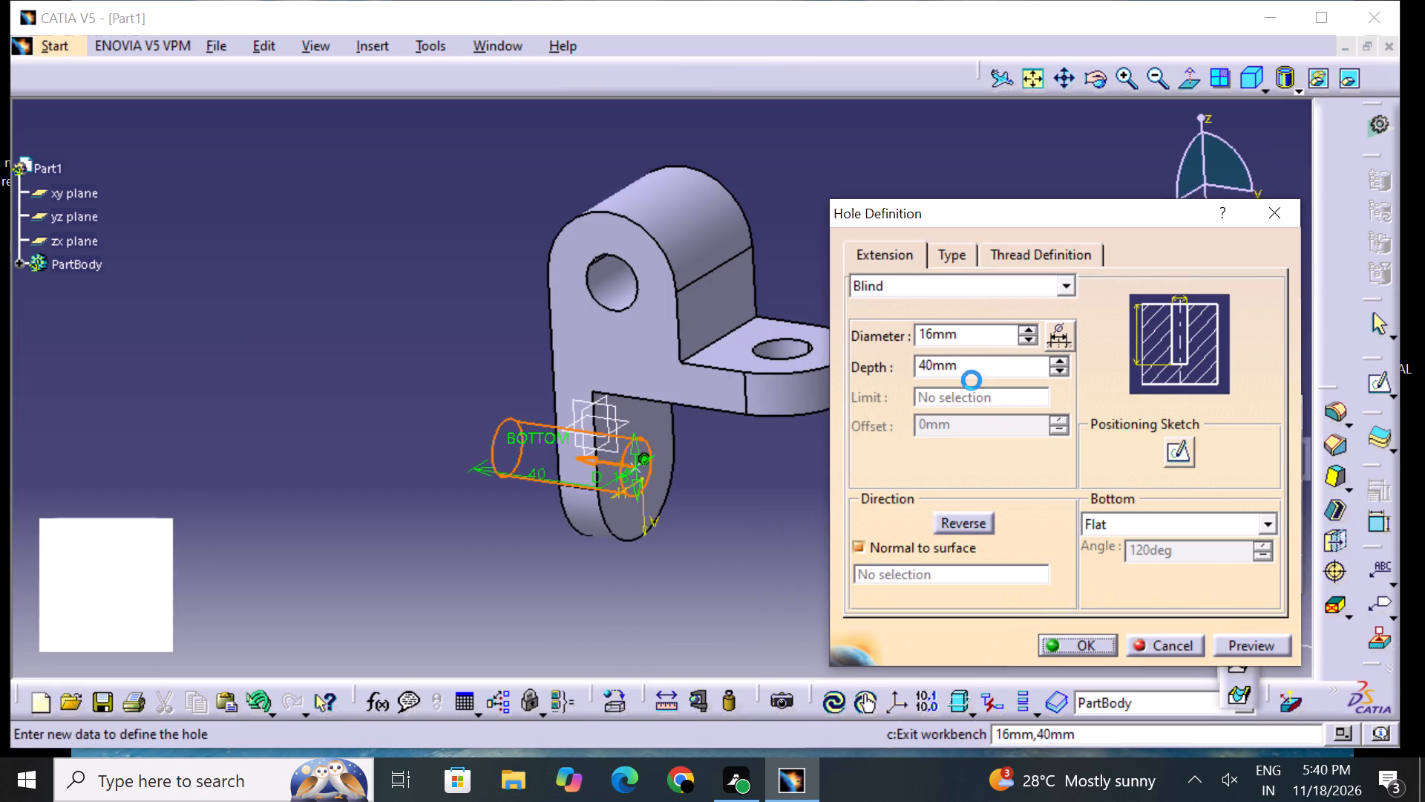
Create the blind hole in the lower leg with a 16 mm diameter and 12 mm depth.
{"action": "left_click", "coordinate": [977, 371]}
{"action": "key", "text": "BackSpace"}
{"action": "key", "text": "BackSpace"}
{"action": "key", "text": "BackSpace"}
{"action": "key", "text": "BackSpace"}
{"action": "key", "text": "BackSpace"}
{"action": "key", "text": "BackSpace"}
{"action": "key", "text": "BackSpace"}
{"action": "key", "text": "BackSpace"}
{"action": "key", "text": "BackSpace"}
{"action": "key", "text": "BackSpace"}
{"action": "key", "text": "BackSpace"}
{"action": "key", "text": "BackSpace"}
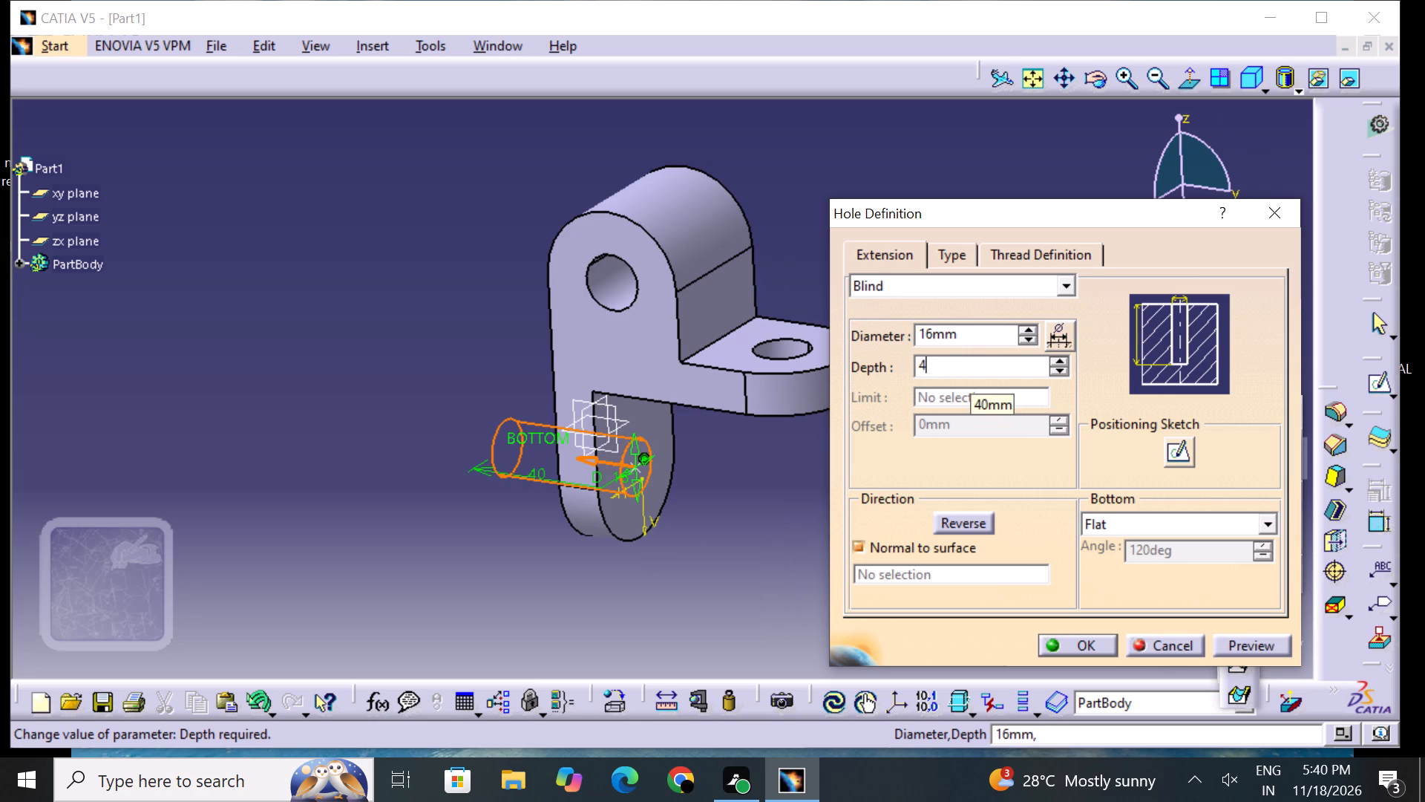
{"action": "key", "text": "1"}
{"action": "key", "text": "2"}
{"action": "left_click", "coordinate": [1086, 650]}
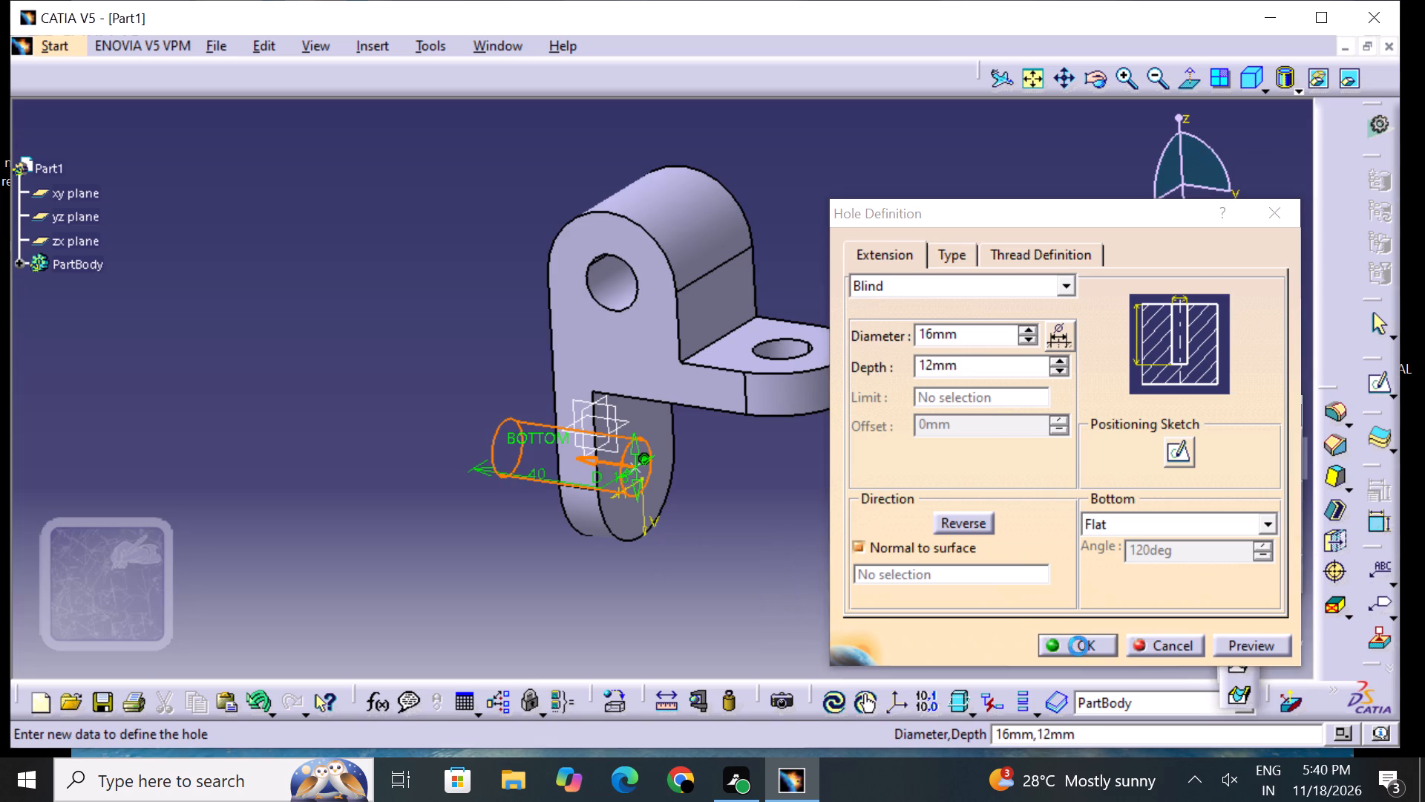
{"action": "left_click", "coordinate": [1241, 645]}
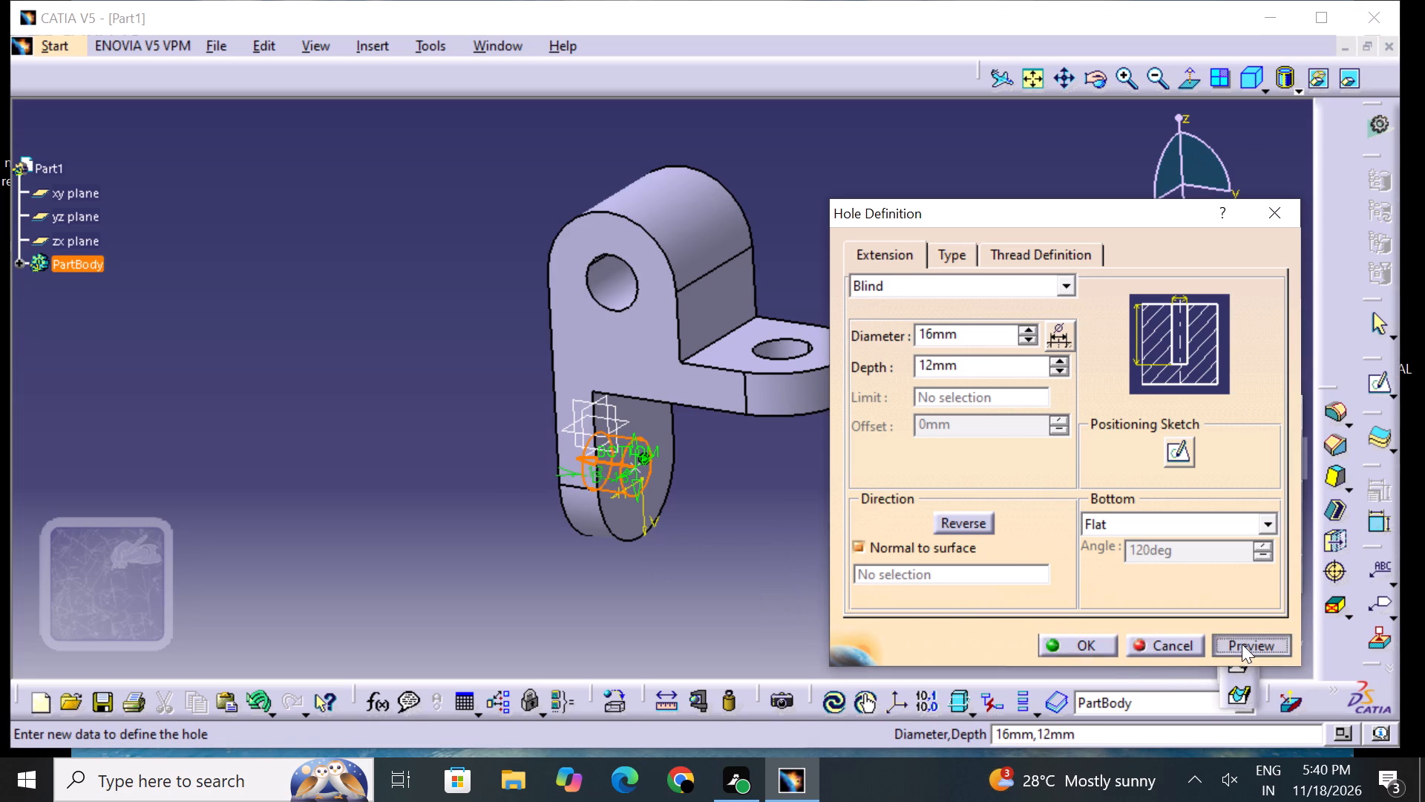
{"action": "left_click", "coordinate": [1095, 644]}
{"action": "left_click", "coordinate": [910, 578]}
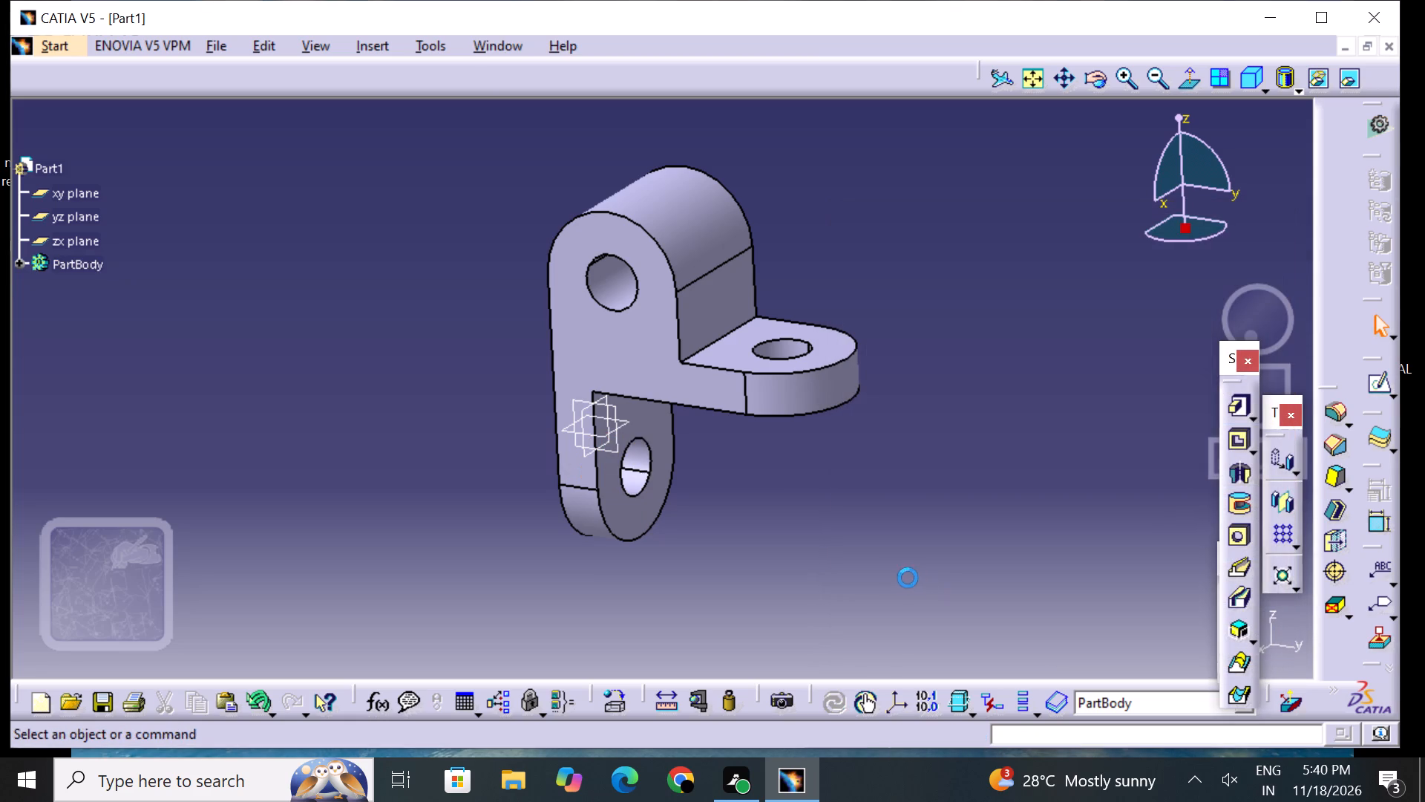
Inspect the part from several sides, checking the holes in the head, foot and lower leg.
{"action": "middle_click_drag", "start_coordinate": [422, 437], "coordinate": [788, 445]}
{"action": "right_click_drag", "start_coordinate": [422, 437], "coordinate": [788, 445]}
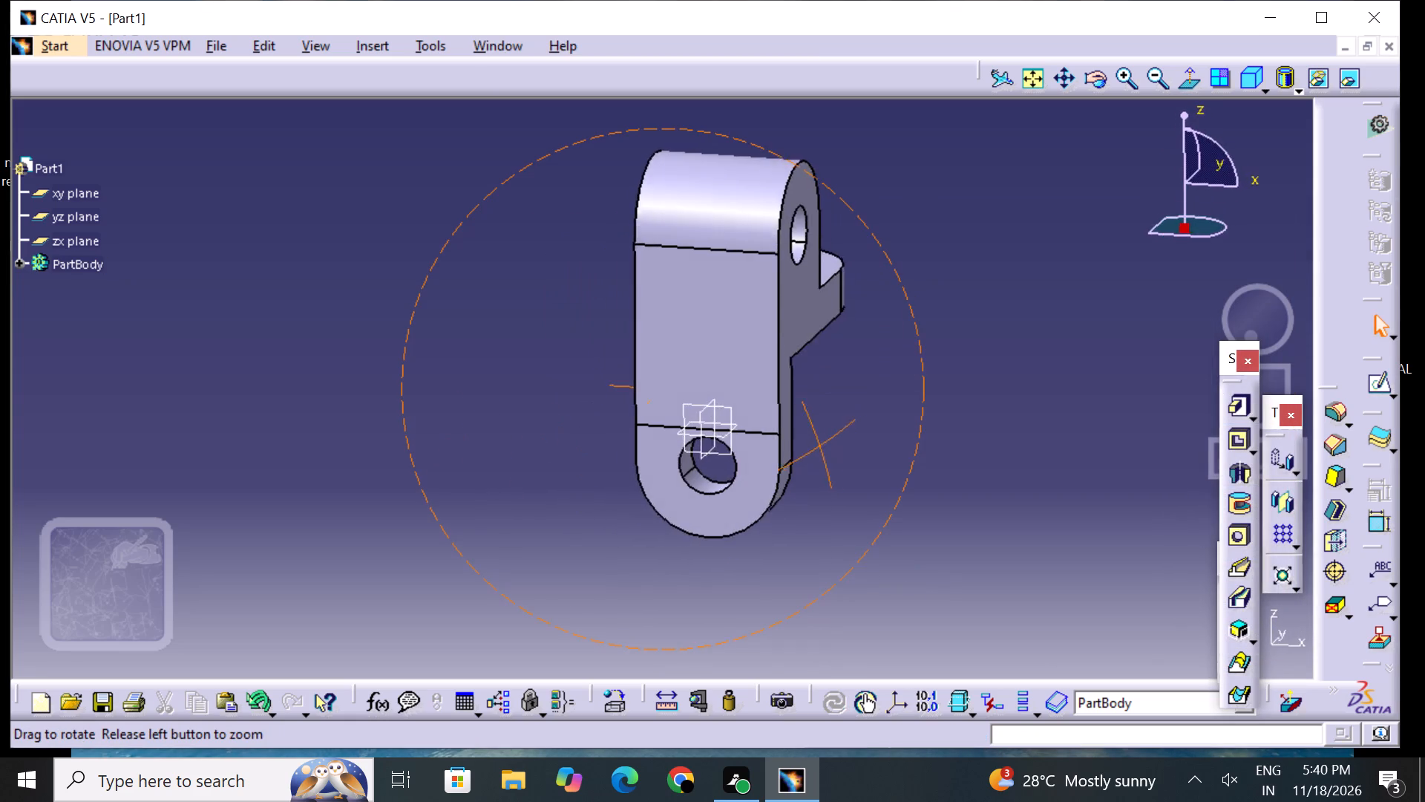
{"action": "middle_click_drag", "start_coordinate": [788, 445], "coordinate": [597, 432]}
{"action": "right_click_drag", "start_coordinate": [788, 445], "coordinate": [597, 432]}
{"action": "middle_click_drag", "start_coordinate": [967, 472], "coordinate": [902, 494]}
{"action": "right_click_drag", "start_coordinate": [969, 472], "coordinate": [897, 494]}
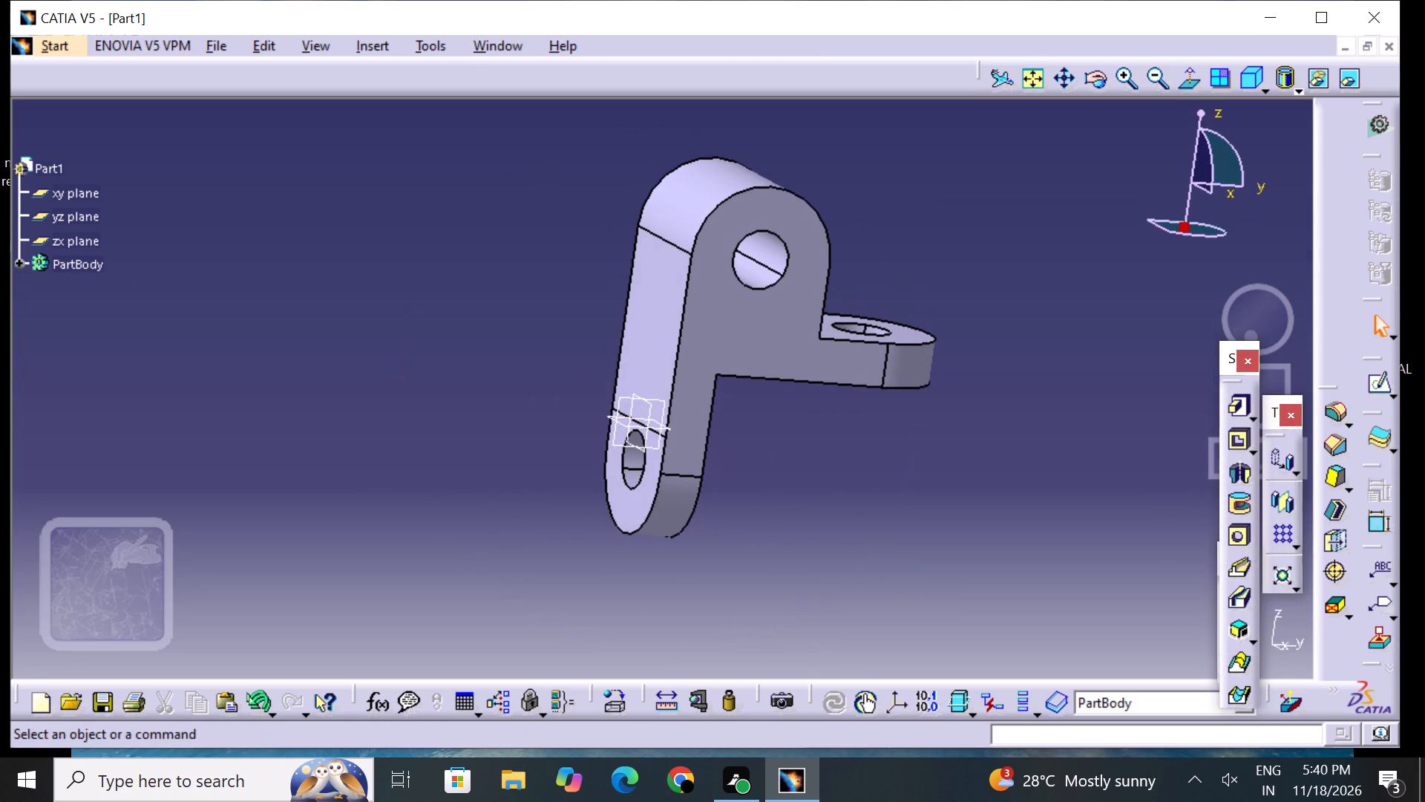
{"action": "middle_click_drag", "start_coordinate": [966, 467], "coordinate": [790, 365]}
{"action": "right_click_drag", "start_coordinate": [814, 368], "coordinate": [787, 368]}
{"action": "middle_click_drag", "start_coordinate": [816, 395], "coordinate": [683, 362]}
{"action": "right_click_drag", "start_coordinate": [816, 394], "coordinate": [683, 362]}
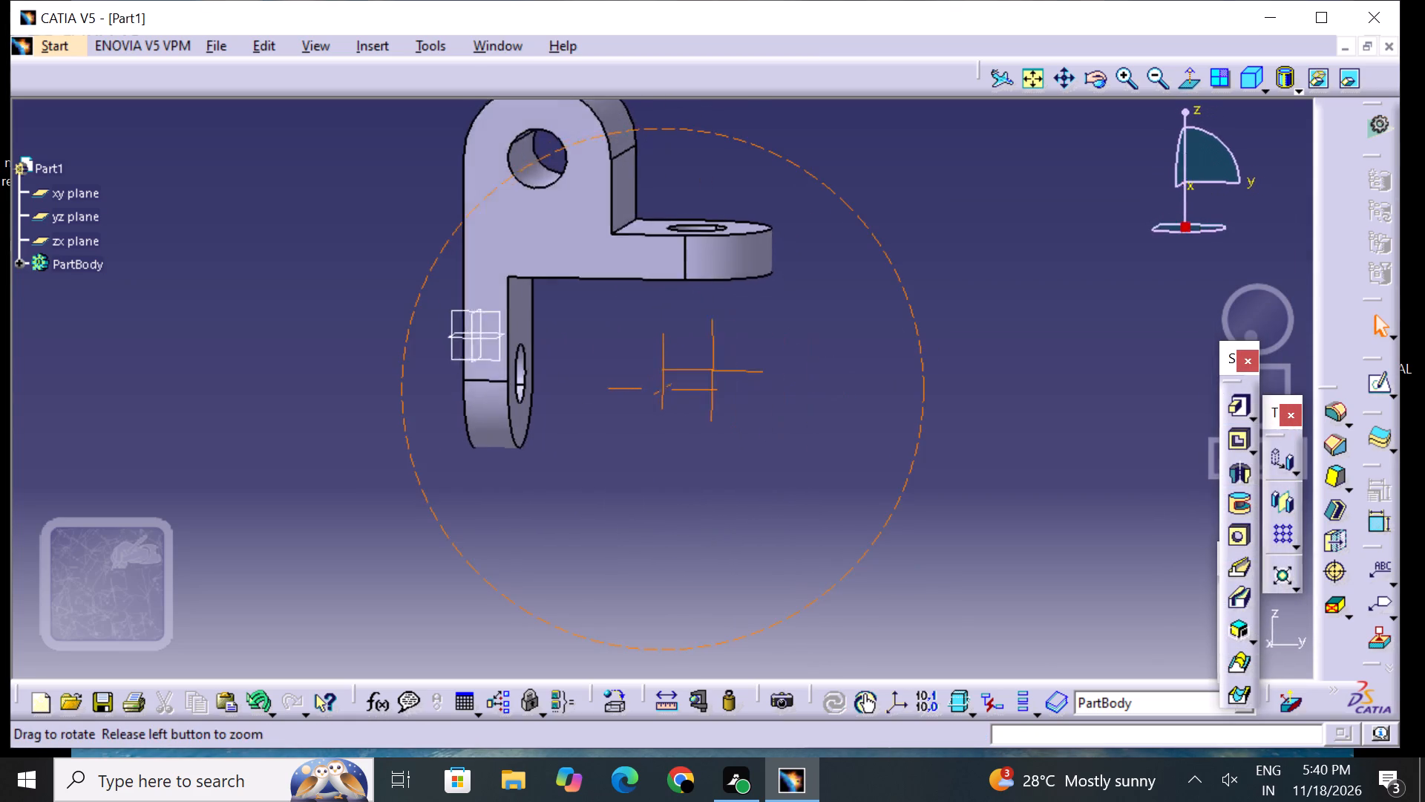
{"action": "middle_click_drag", "start_coordinate": [683, 362], "coordinate": [658, 359]}
{"action": "right_click_drag", "start_coordinate": [683, 362], "coordinate": [653, 359]}
{"action": "middle_click_drag", "start_coordinate": [703, 475], "coordinate": [709, 501]}
{"action": "scroll", "coordinate": [732, 423], "scroll_direction": "up", "scroll_amount": 1}
{"action": "middle_click_drag", "start_coordinate": [732, 423], "coordinate": [769, 459]}
{"action": "middle_click_drag", "start_coordinate": [902, 354], "coordinate": [902, 355]}
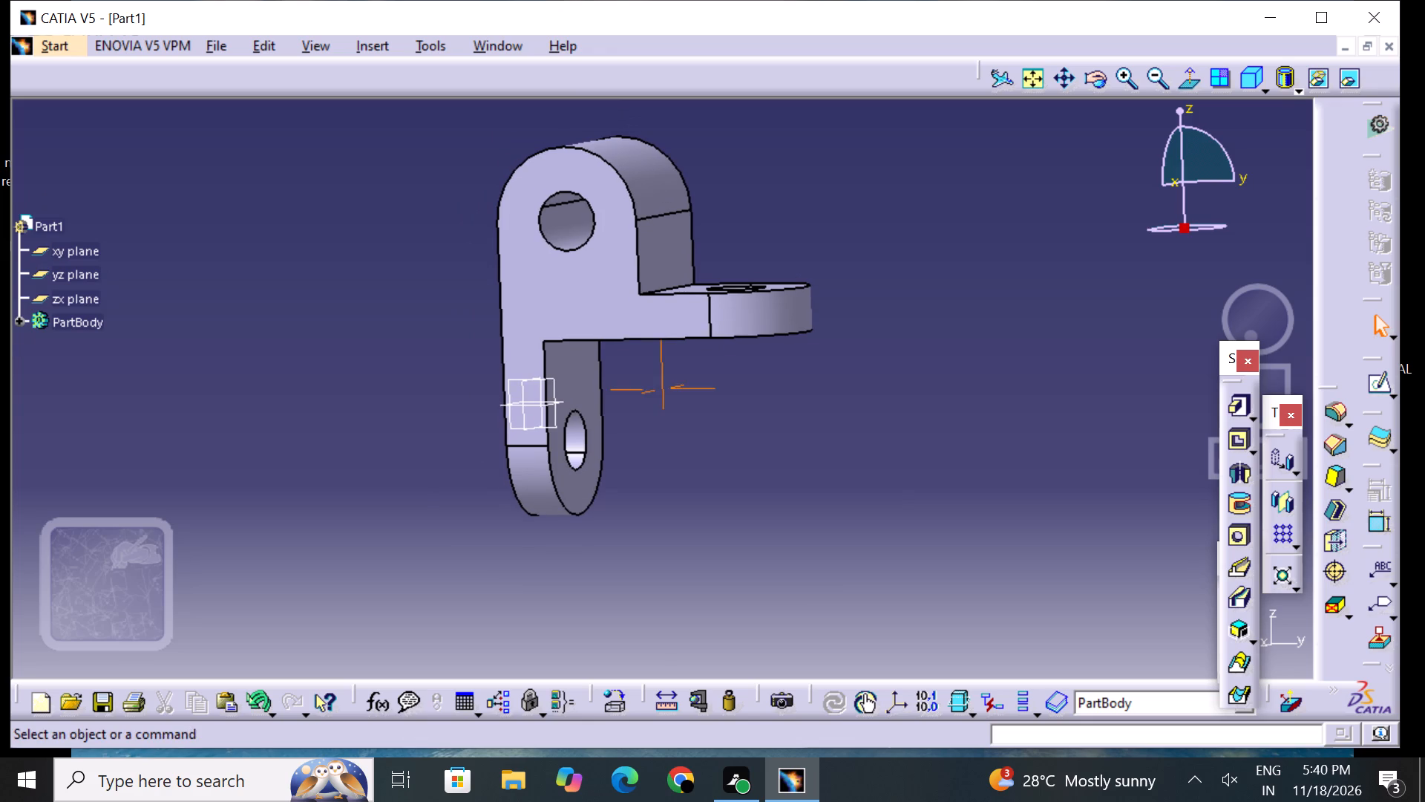
Examine the part from the front and from above, checking the head, the foot and the lower leg.
{"action": "middle_click_drag", "start_coordinate": [902, 355], "coordinate": [908, 397]}
{"action": "right_click_drag", "start_coordinate": [902, 357], "coordinate": [908, 397]}
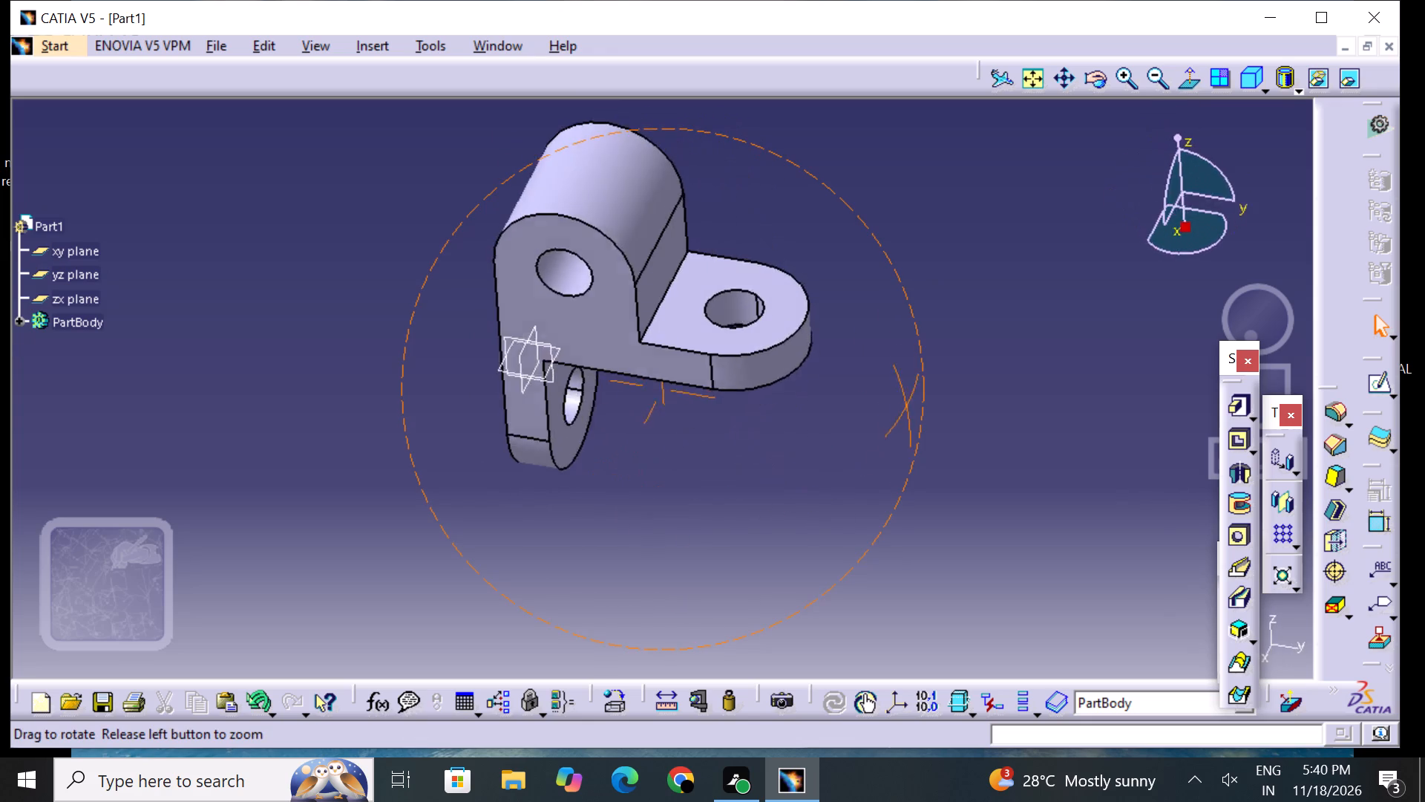
{"action": "middle_click_drag", "start_coordinate": [908, 397], "coordinate": [910, 365]}
{"action": "right_click_drag", "start_coordinate": [908, 397], "coordinate": [910, 365]}
{"action": "middle_click_drag", "start_coordinate": [649, 450], "coordinate": [648, 361]}
{"action": "right_click_drag", "start_coordinate": [649, 450], "coordinate": [652, 353]}
{"action": "middle_click_drag", "start_coordinate": [926, 529], "coordinate": [936, 532]}
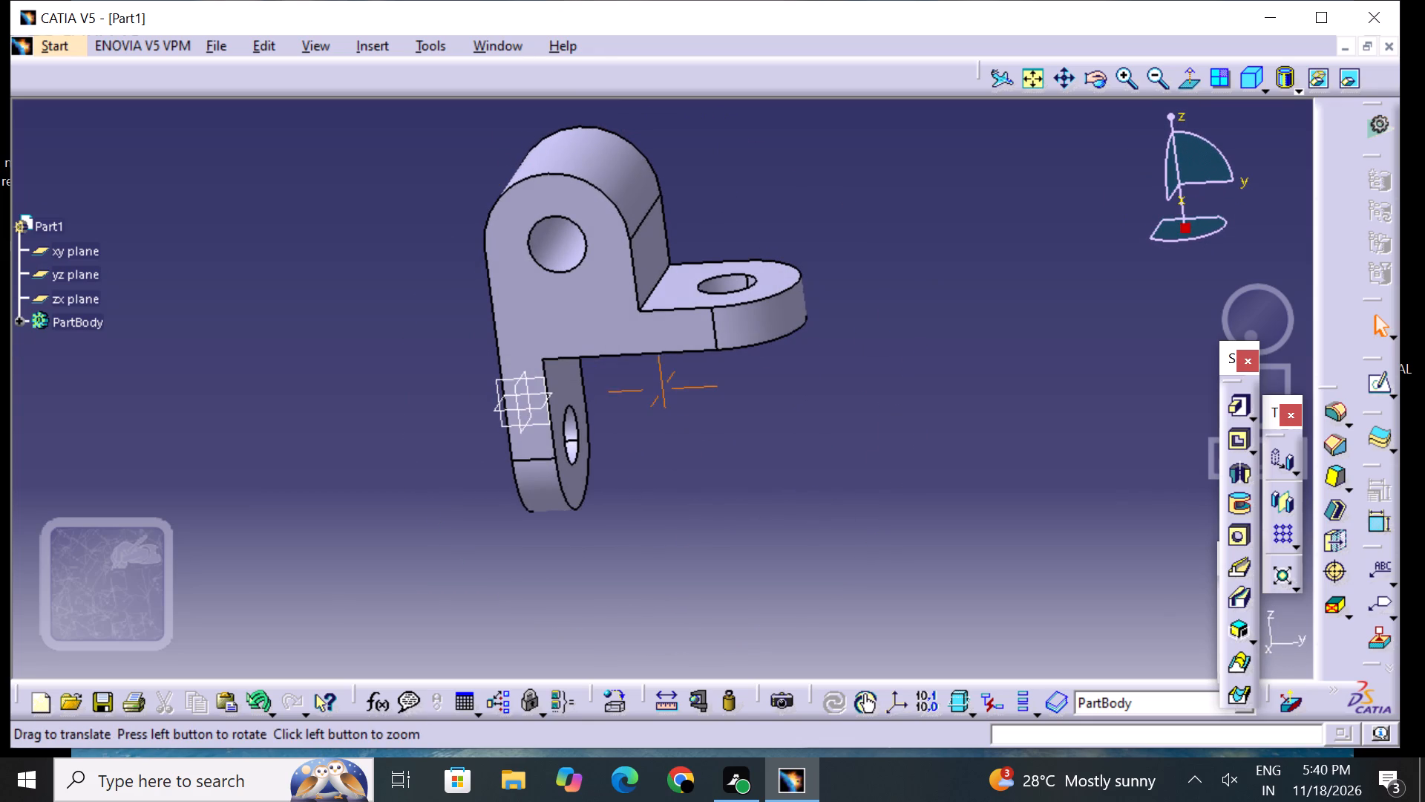
{"action": "middle_click_drag", "start_coordinate": [936, 532], "coordinate": [1000, 540]}
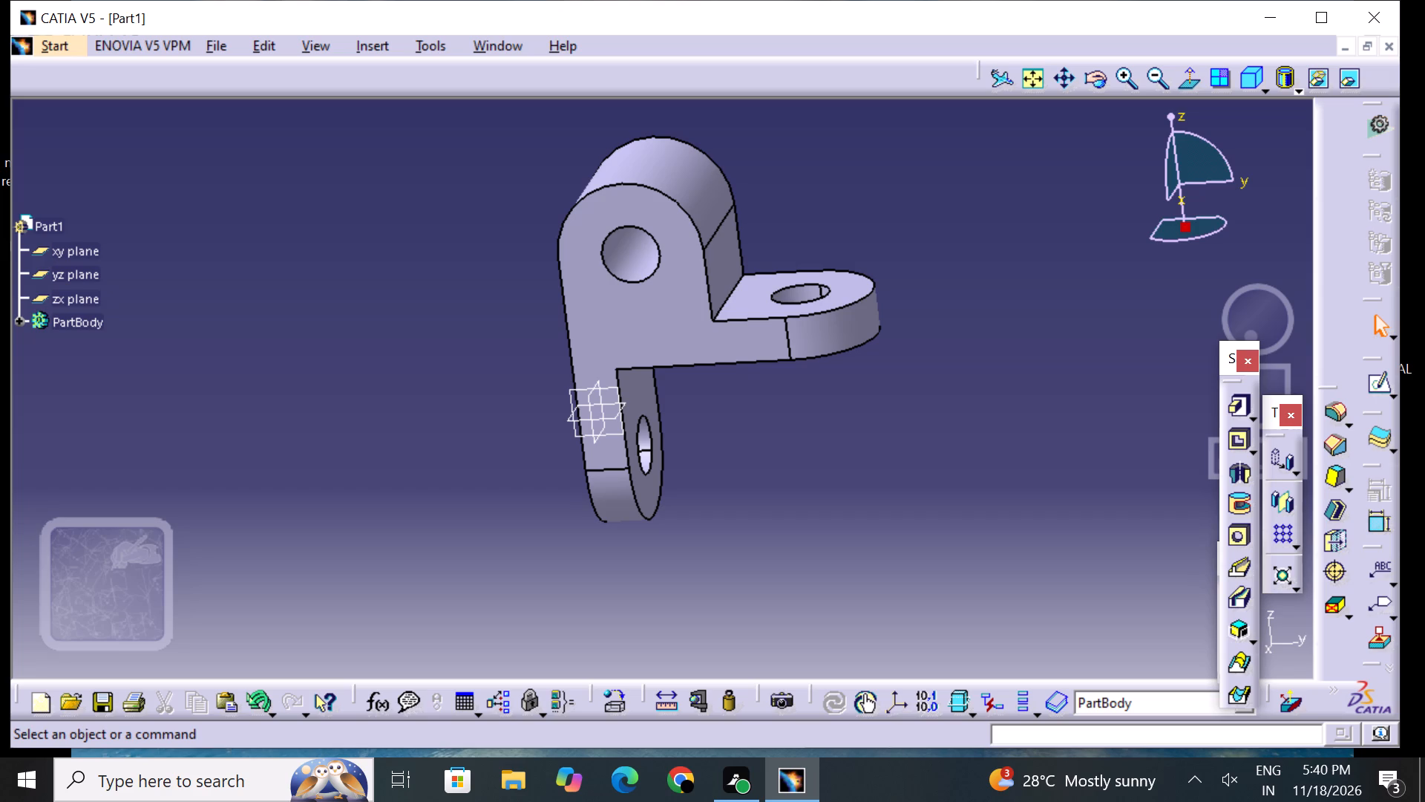
{"action": "middle_click_drag", "start_coordinate": [956, 428], "coordinate": [943, 501]}
{"action": "right_click_drag", "start_coordinate": [946, 486], "coordinate": [943, 501]}
{"action": "middle_click_drag", "start_coordinate": [769, 272], "coordinate": [770, 270]}
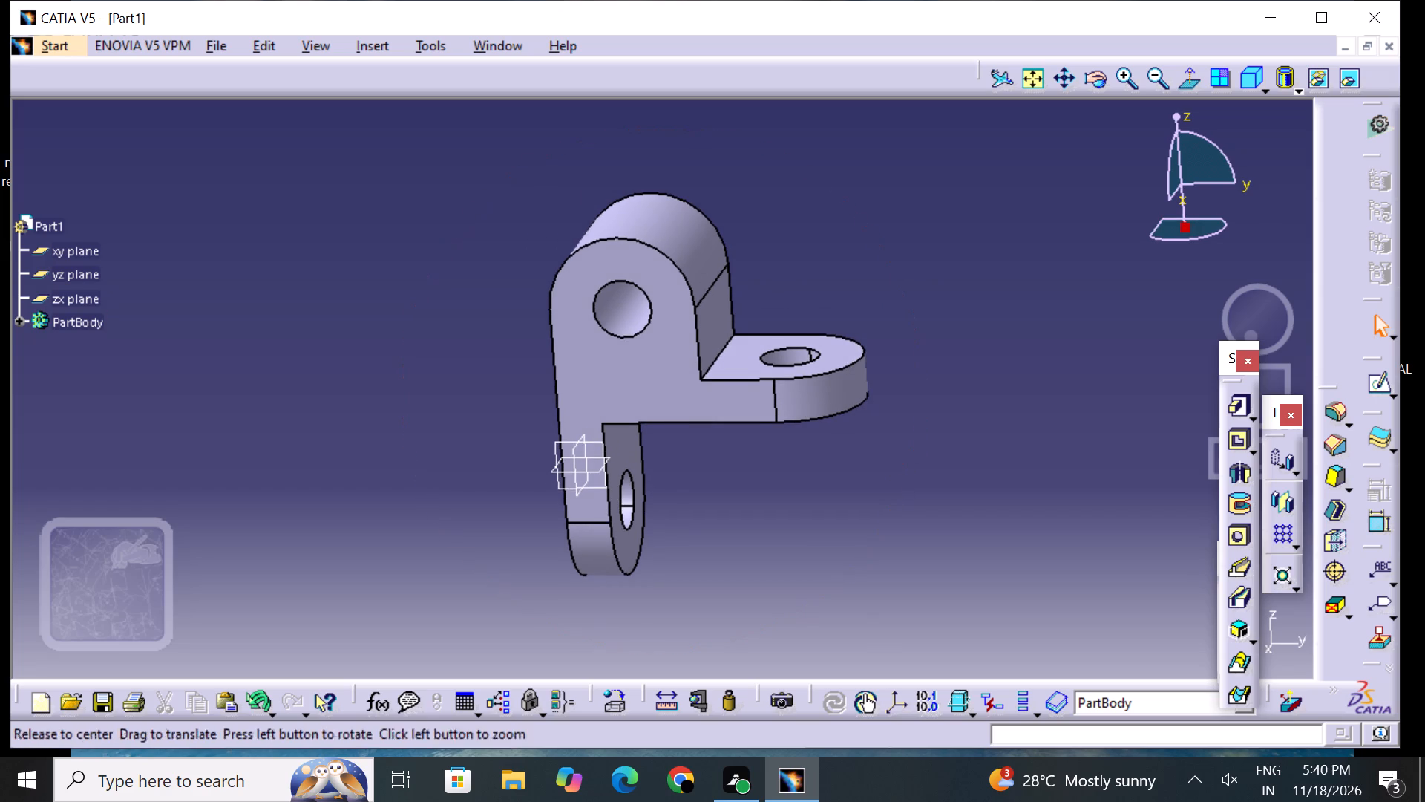
{"action": "middle_click_drag", "start_coordinate": [770, 270], "coordinate": [819, 247]}
{"action": "middle_click_drag", "start_coordinate": [851, 233], "coordinate": [855, 307]}
{"action": "right_click_drag", "start_coordinate": [852, 236], "coordinate": [855, 306]}
{"action": "middle_click_drag", "start_coordinate": [854, 317], "coordinate": [863, 316]}
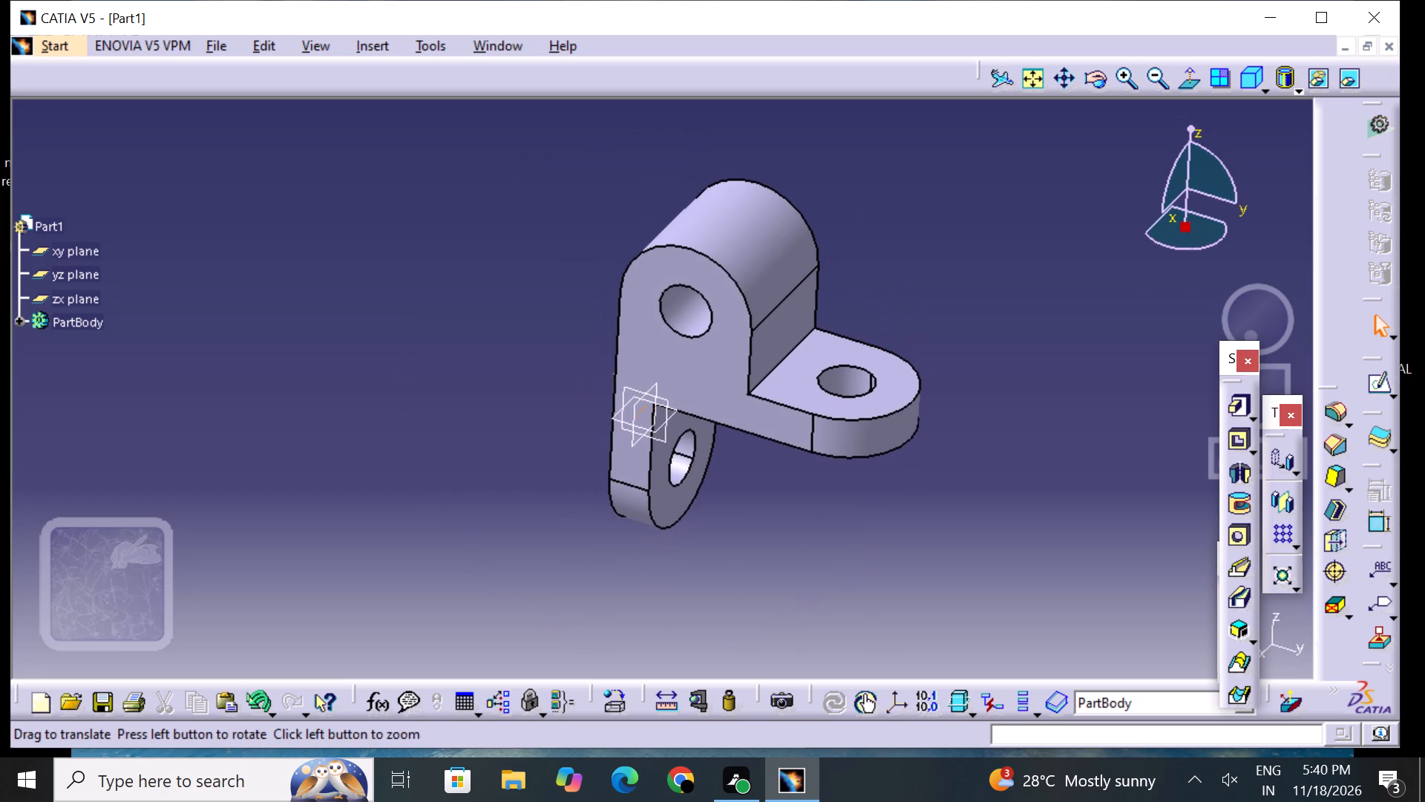
{"action": "middle_click_drag", "start_coordinate": [863, 316], "coordinate": [873, 290]}
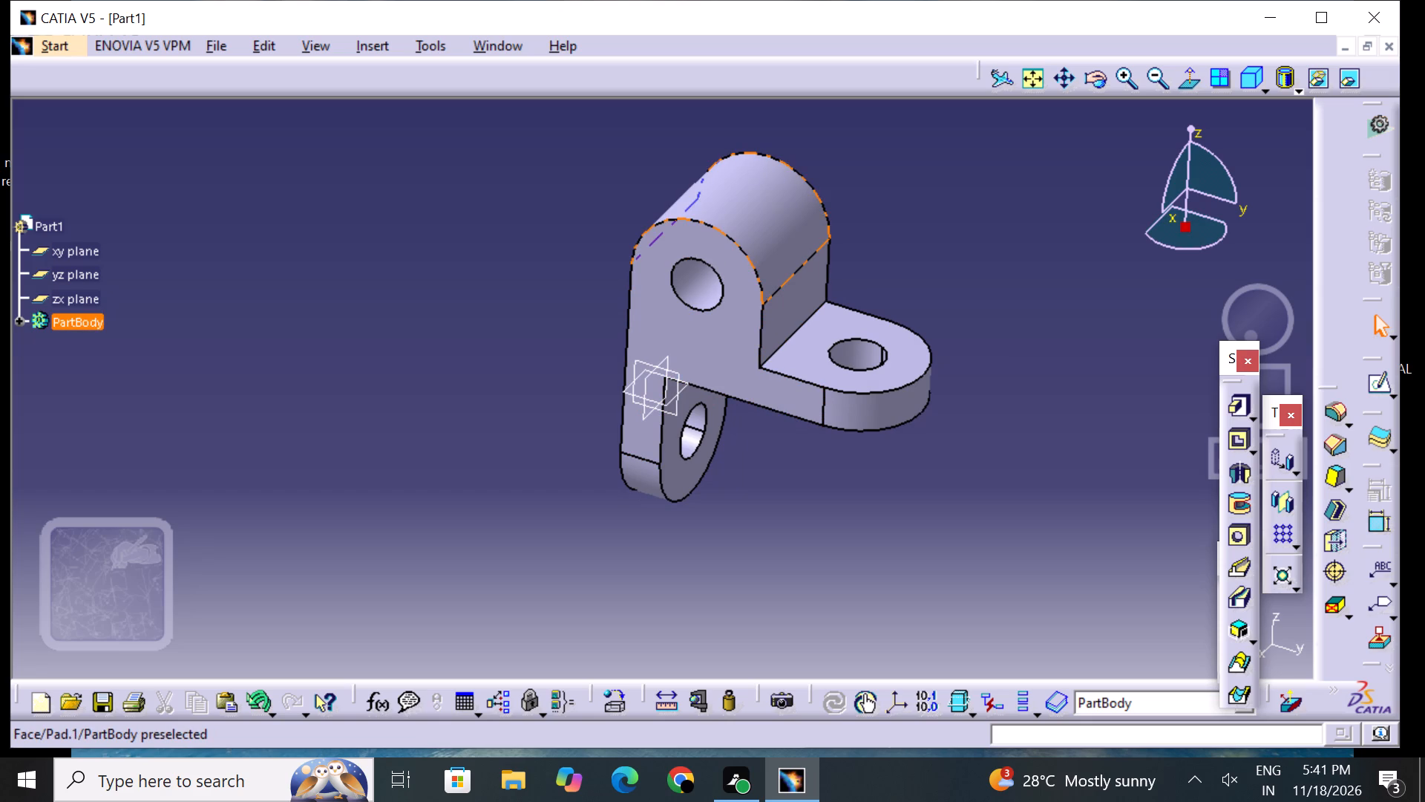
Open a new sketch on the flat side face of the head, just above the foot.
{"action": "left_click", "coordinate": [804, 282]}
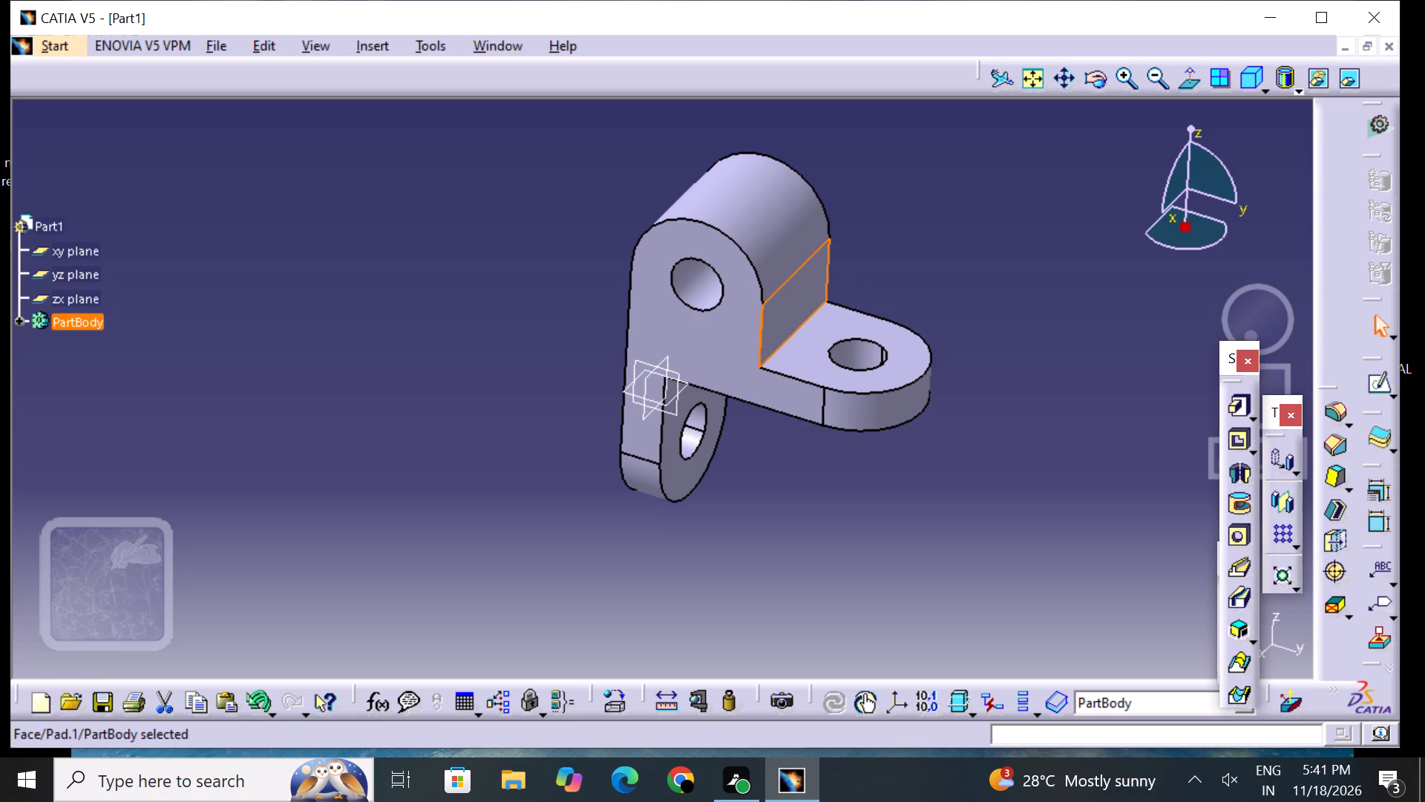
{"action": "left_click", "coordinate": [1372, 390]}
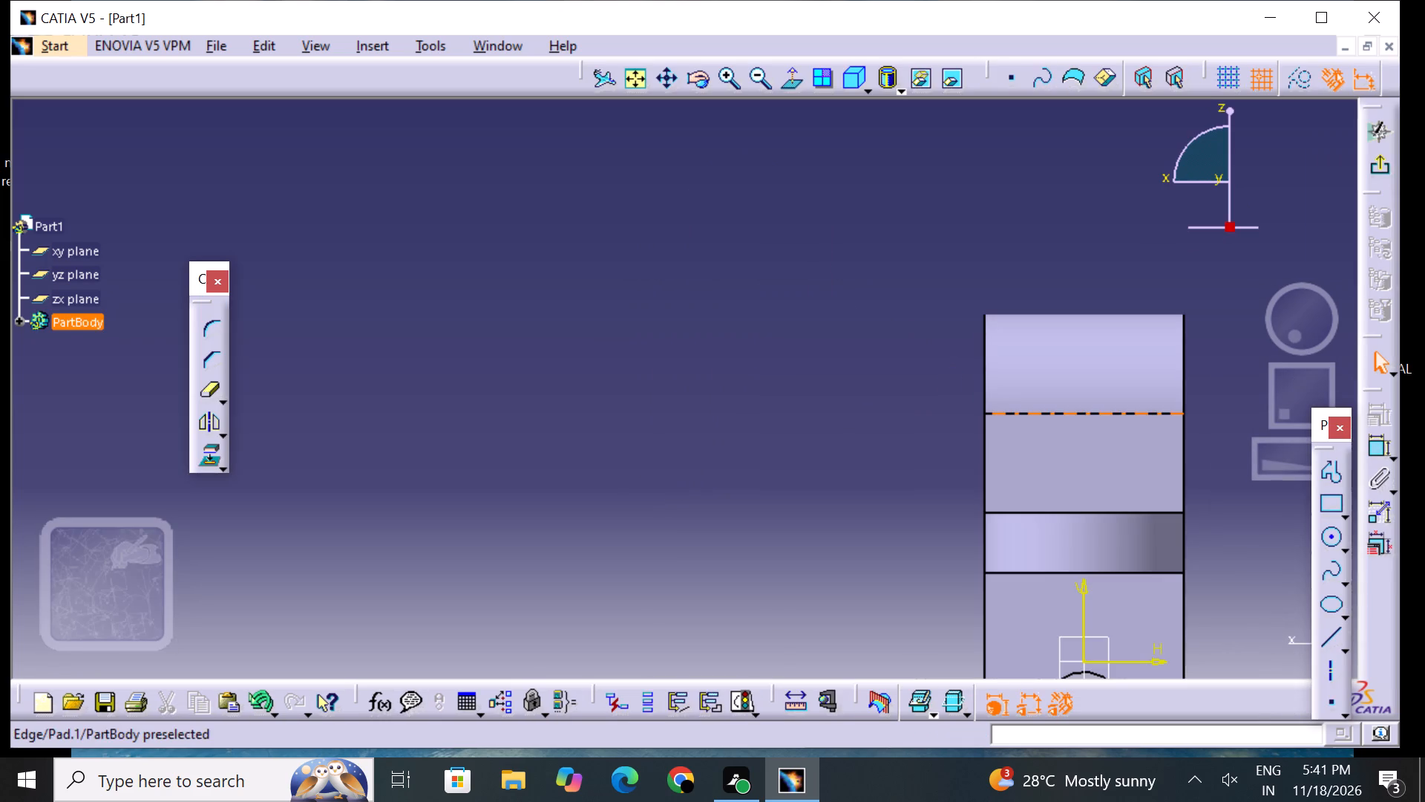
{"action": "middle_click_drag", "start_coordinate": [1018, 410], "coordinate": [744, 271]}
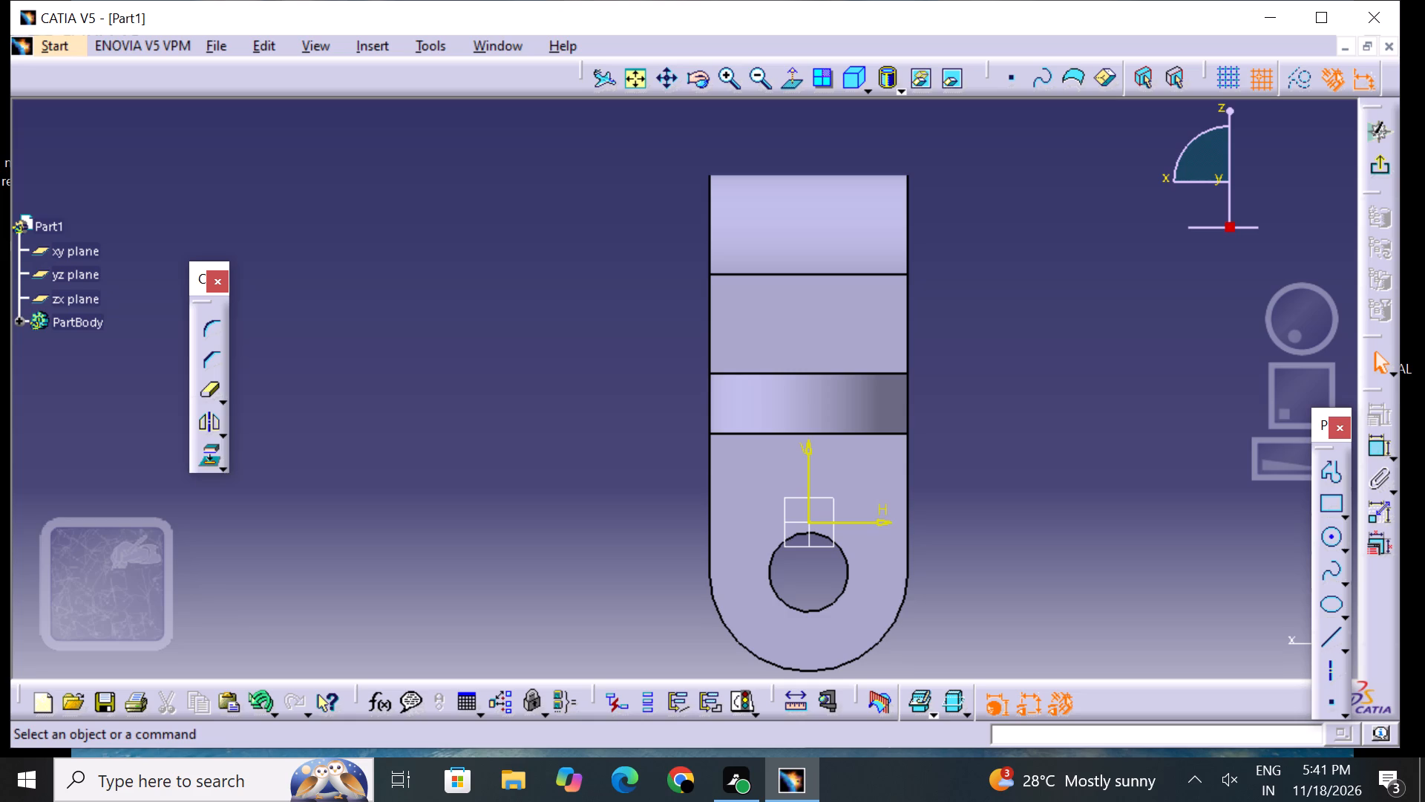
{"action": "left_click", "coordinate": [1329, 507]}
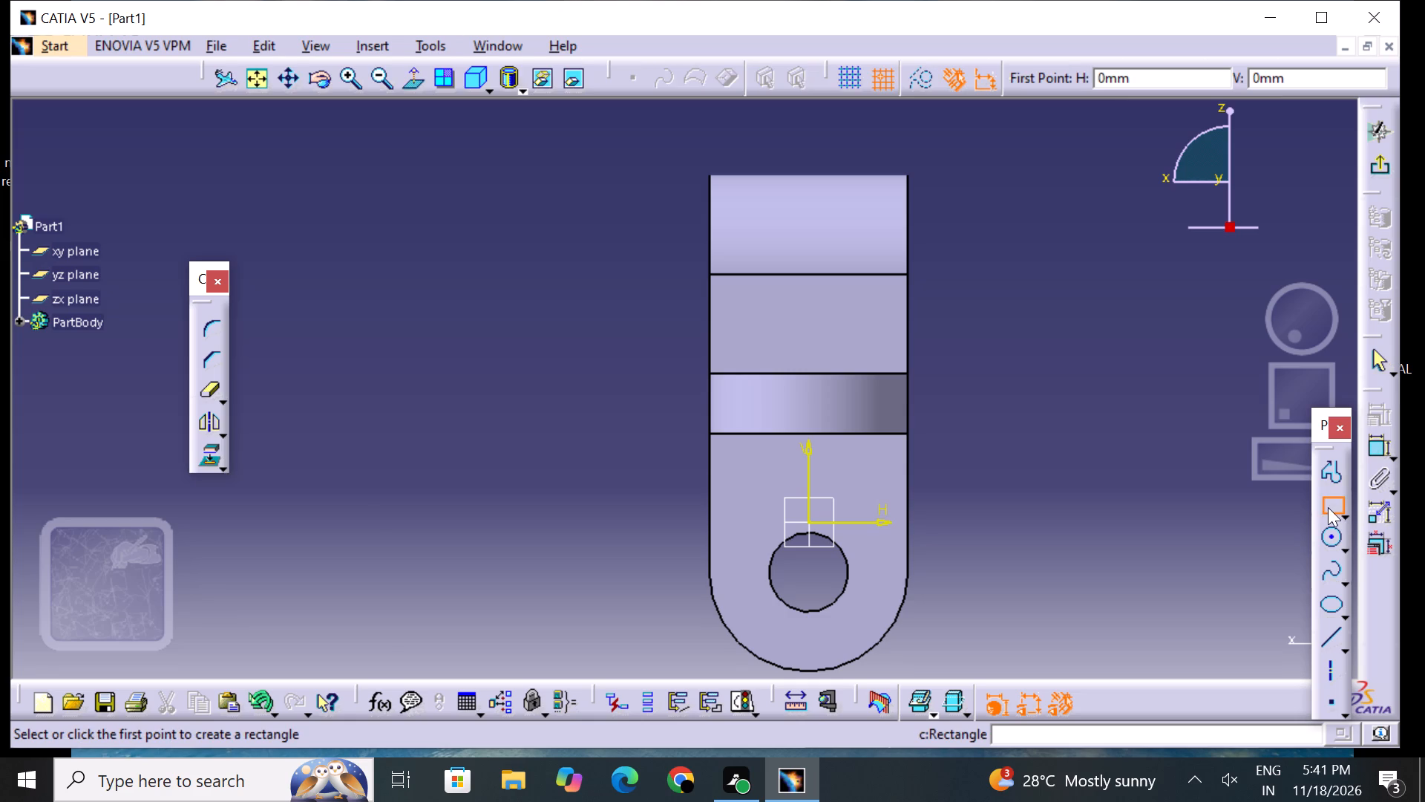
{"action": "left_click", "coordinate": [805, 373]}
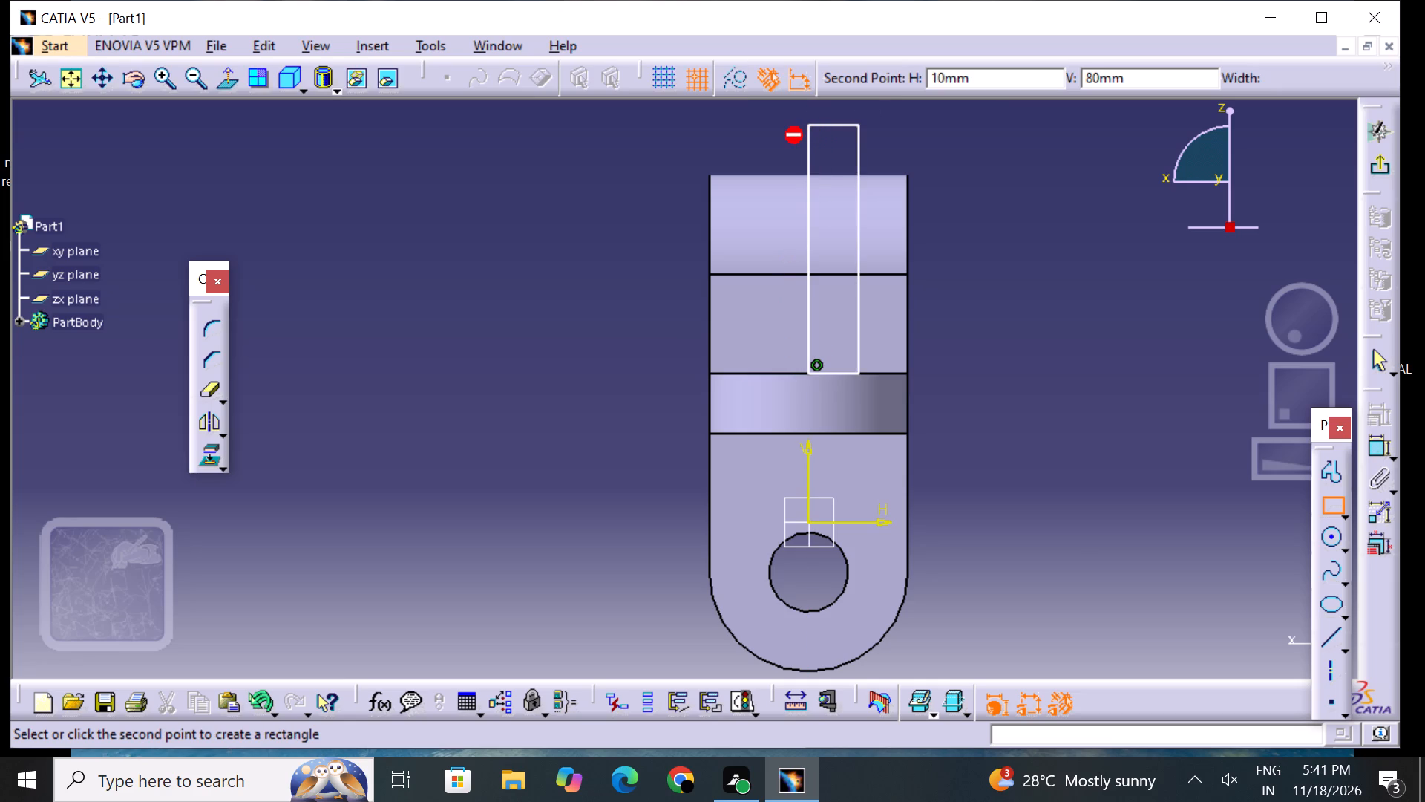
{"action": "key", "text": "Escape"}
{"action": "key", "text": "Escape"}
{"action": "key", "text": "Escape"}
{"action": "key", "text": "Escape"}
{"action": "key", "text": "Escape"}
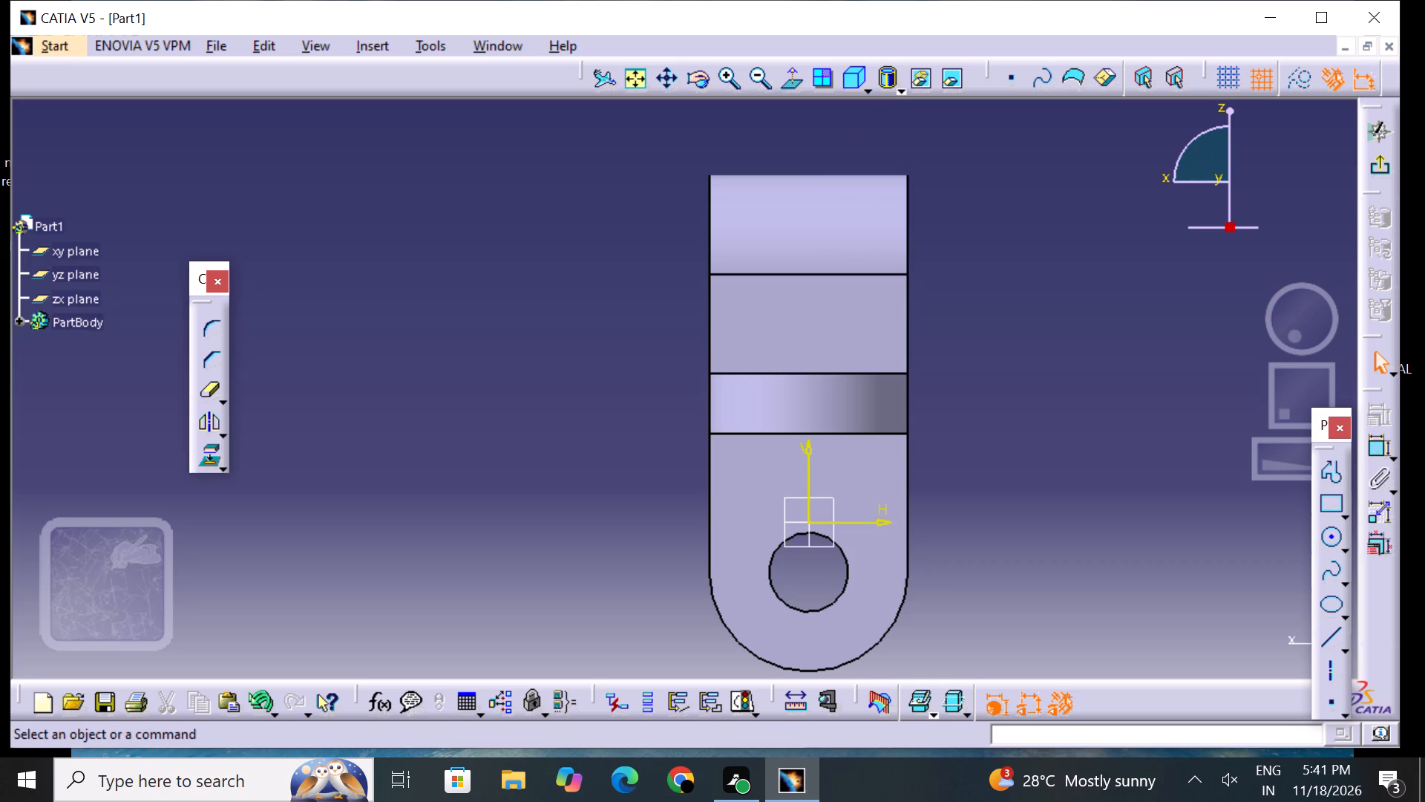
Sketch a rectangle about 20 mm wide and 60 mm high over the head, centred on the vertical axis and reaching past the foot's top edge.
{"action": "left_click", "coordinate": [1329, 498]}
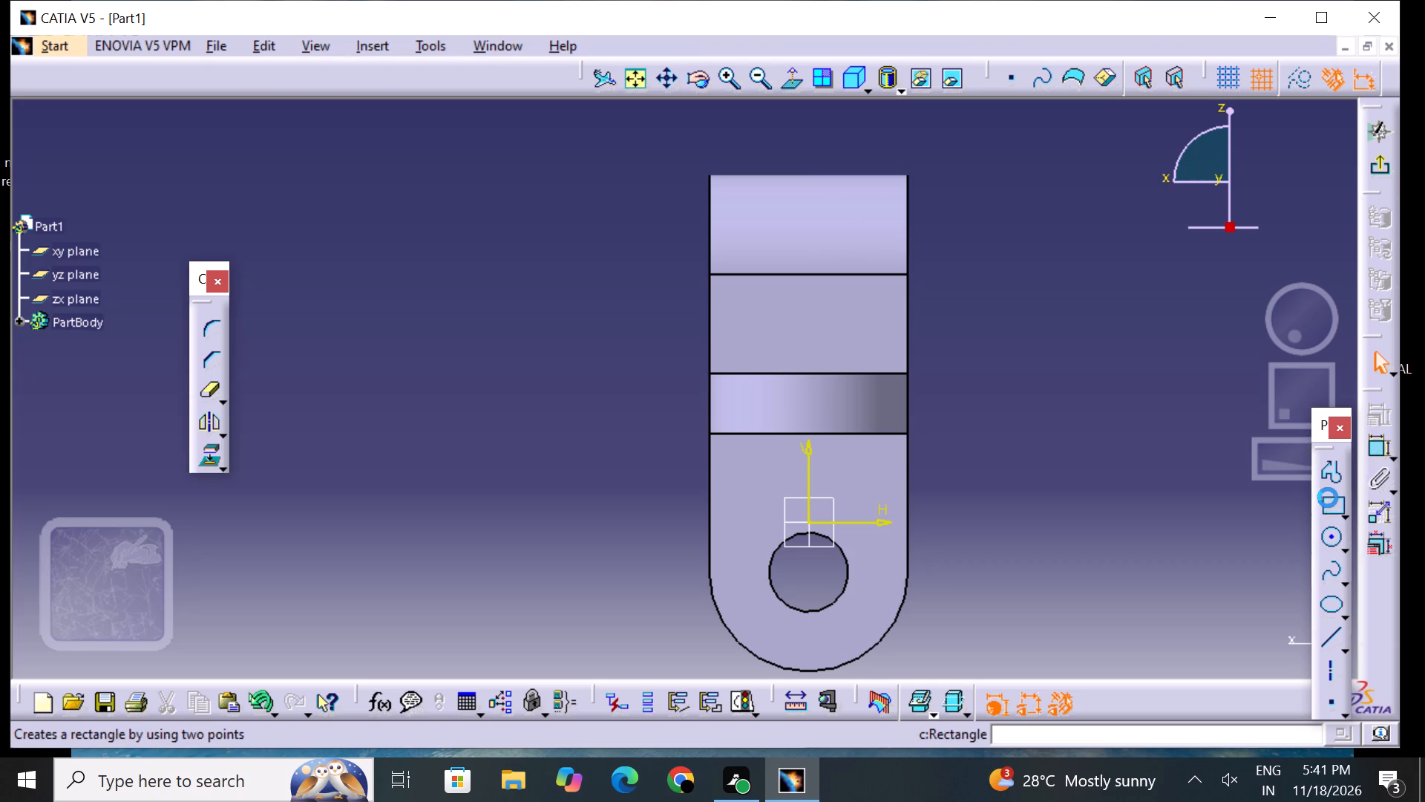
{"action": "left_click", "coordinate": [770, 123]}
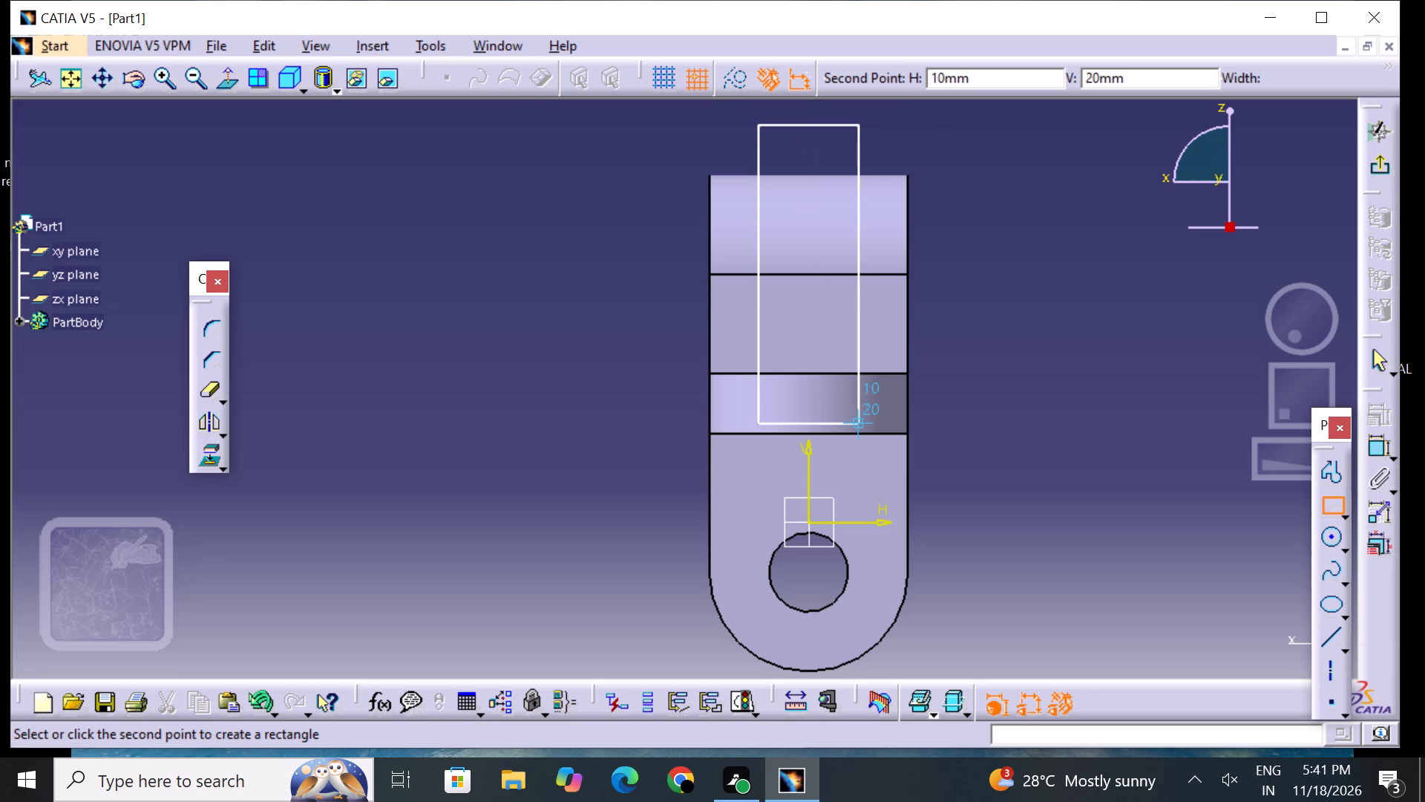
{"action": "left_click", "coordinate": [840, 400]}
{"action": "left_click", "coordinate": [1052, 443]}
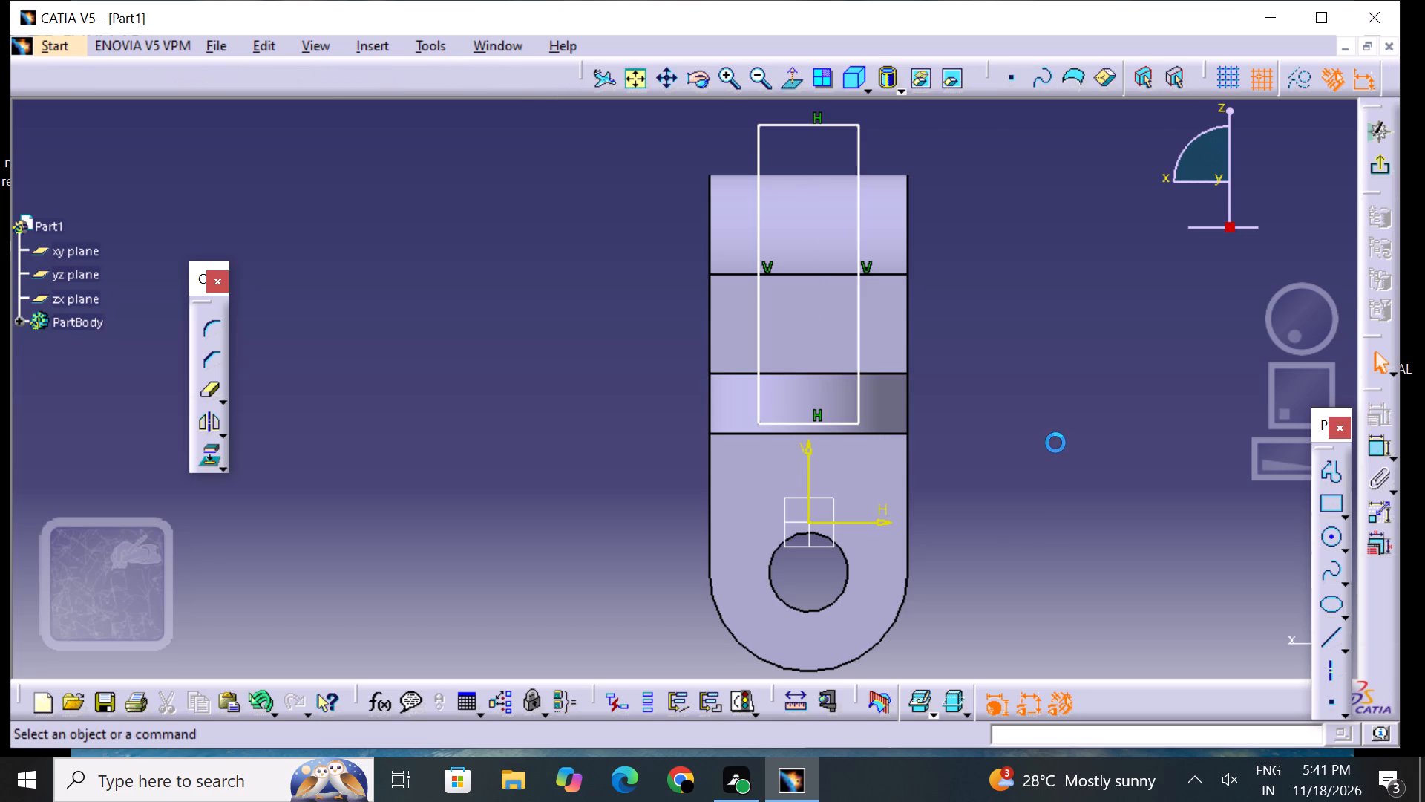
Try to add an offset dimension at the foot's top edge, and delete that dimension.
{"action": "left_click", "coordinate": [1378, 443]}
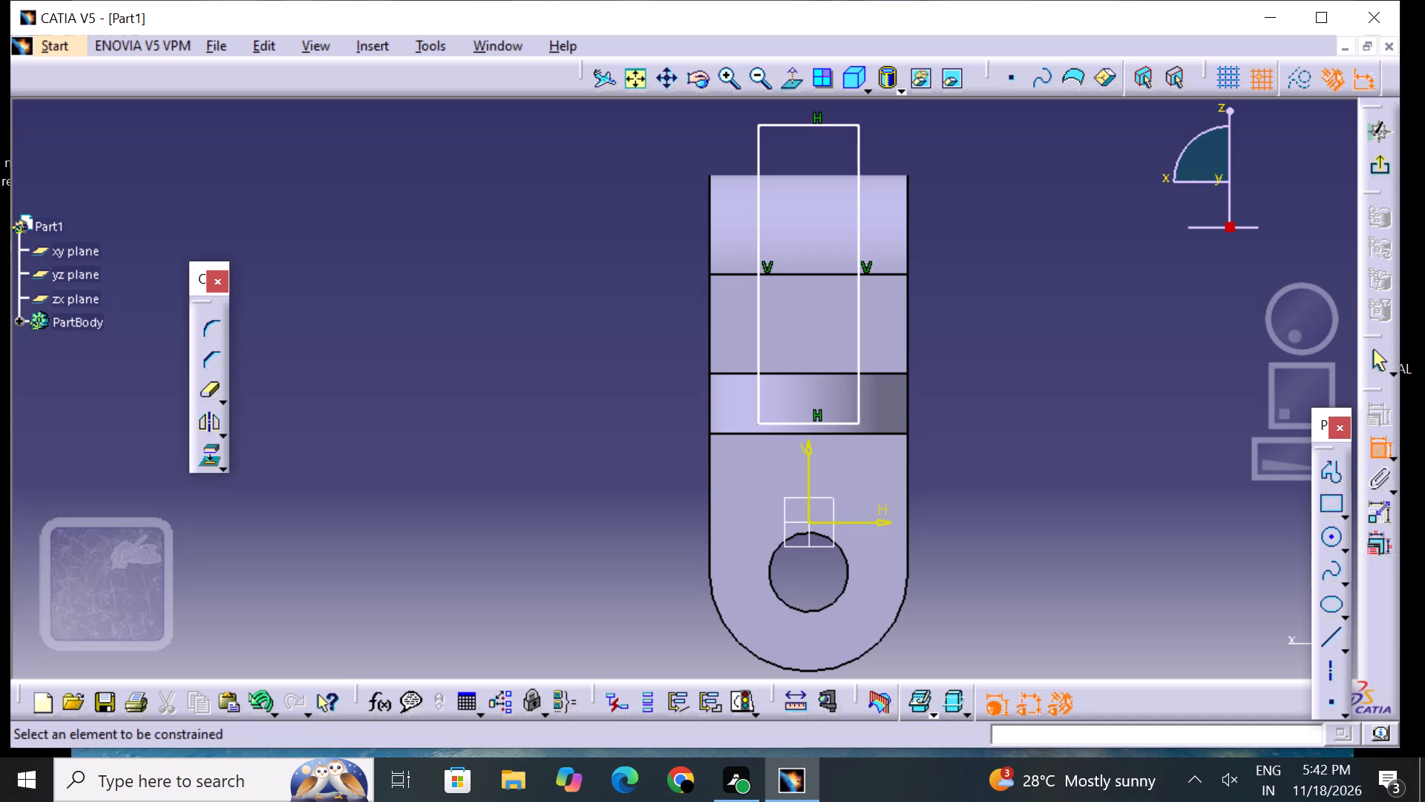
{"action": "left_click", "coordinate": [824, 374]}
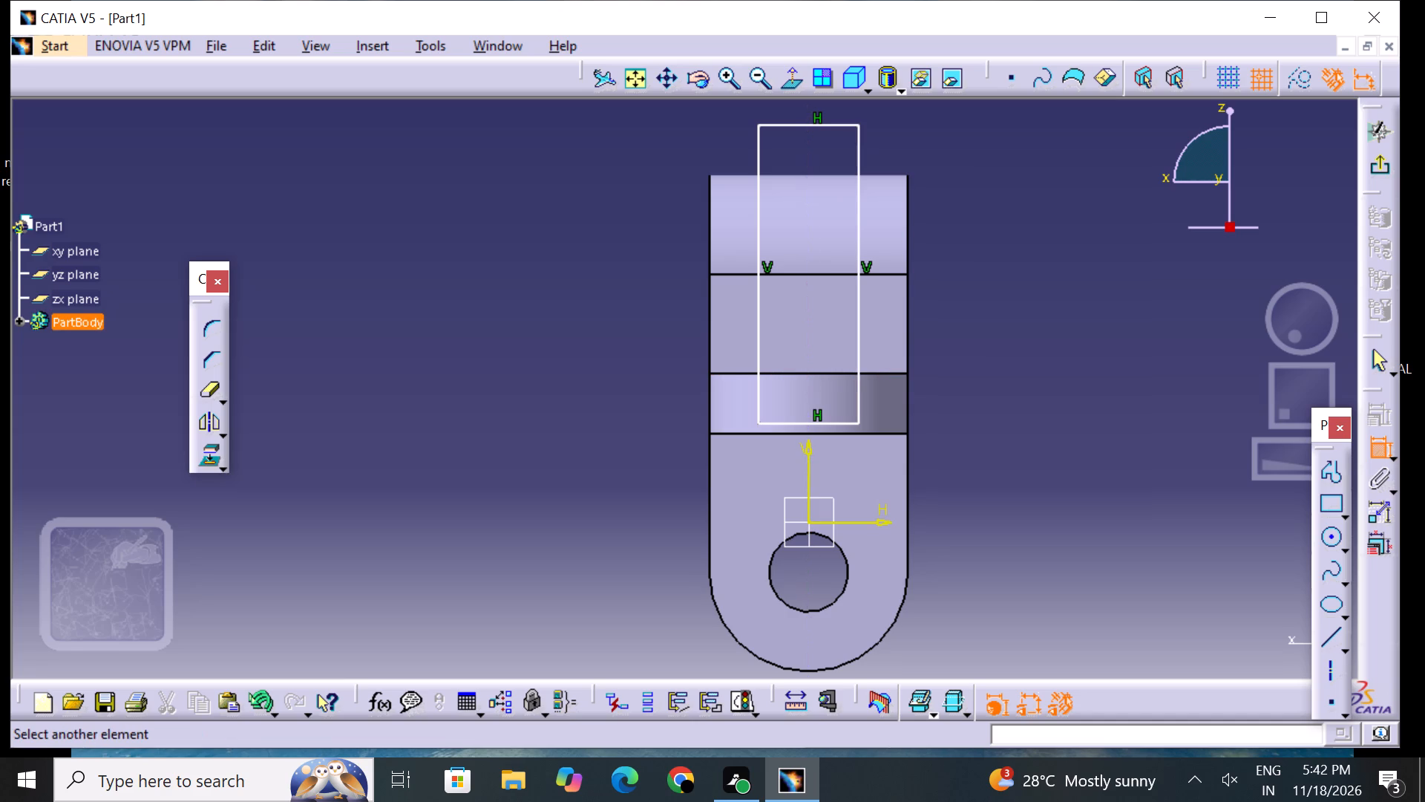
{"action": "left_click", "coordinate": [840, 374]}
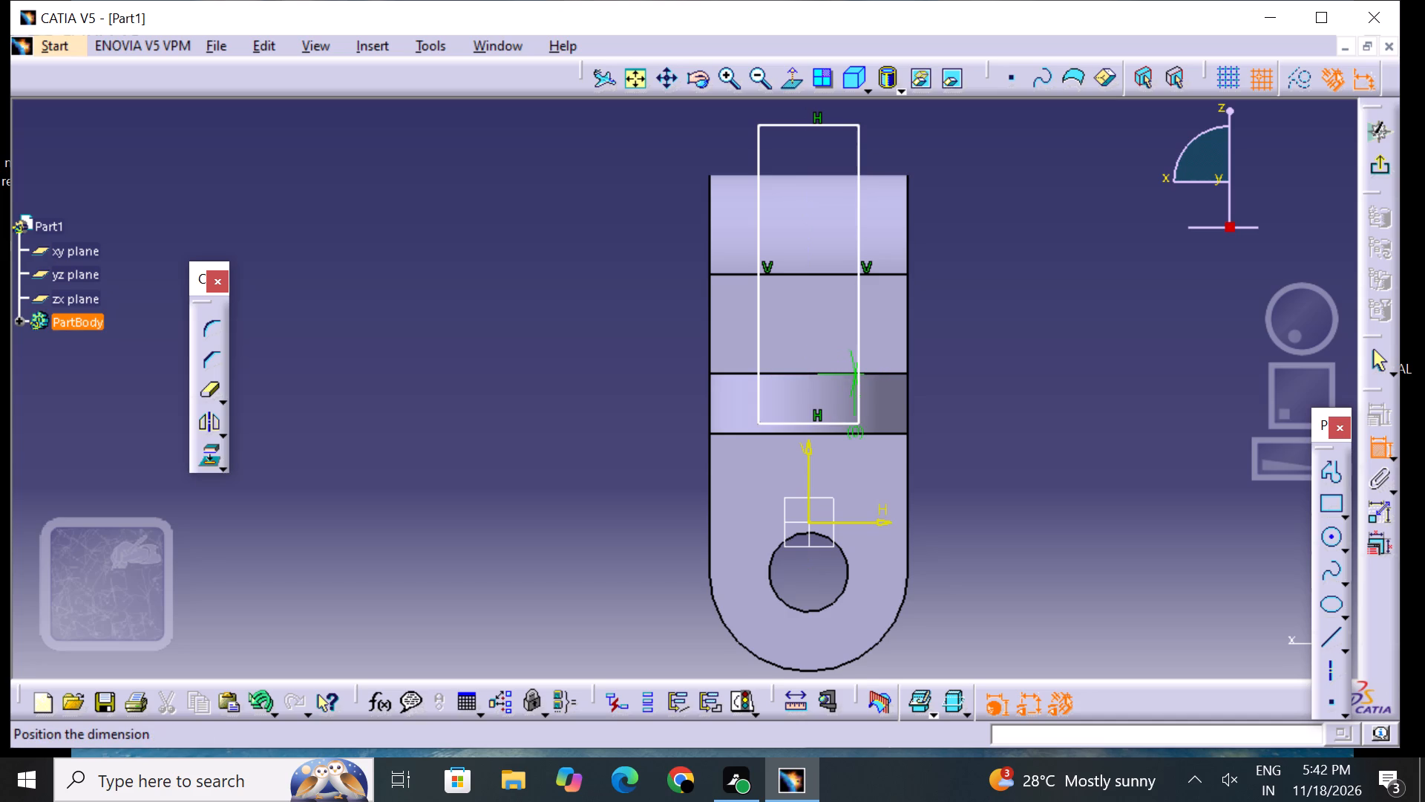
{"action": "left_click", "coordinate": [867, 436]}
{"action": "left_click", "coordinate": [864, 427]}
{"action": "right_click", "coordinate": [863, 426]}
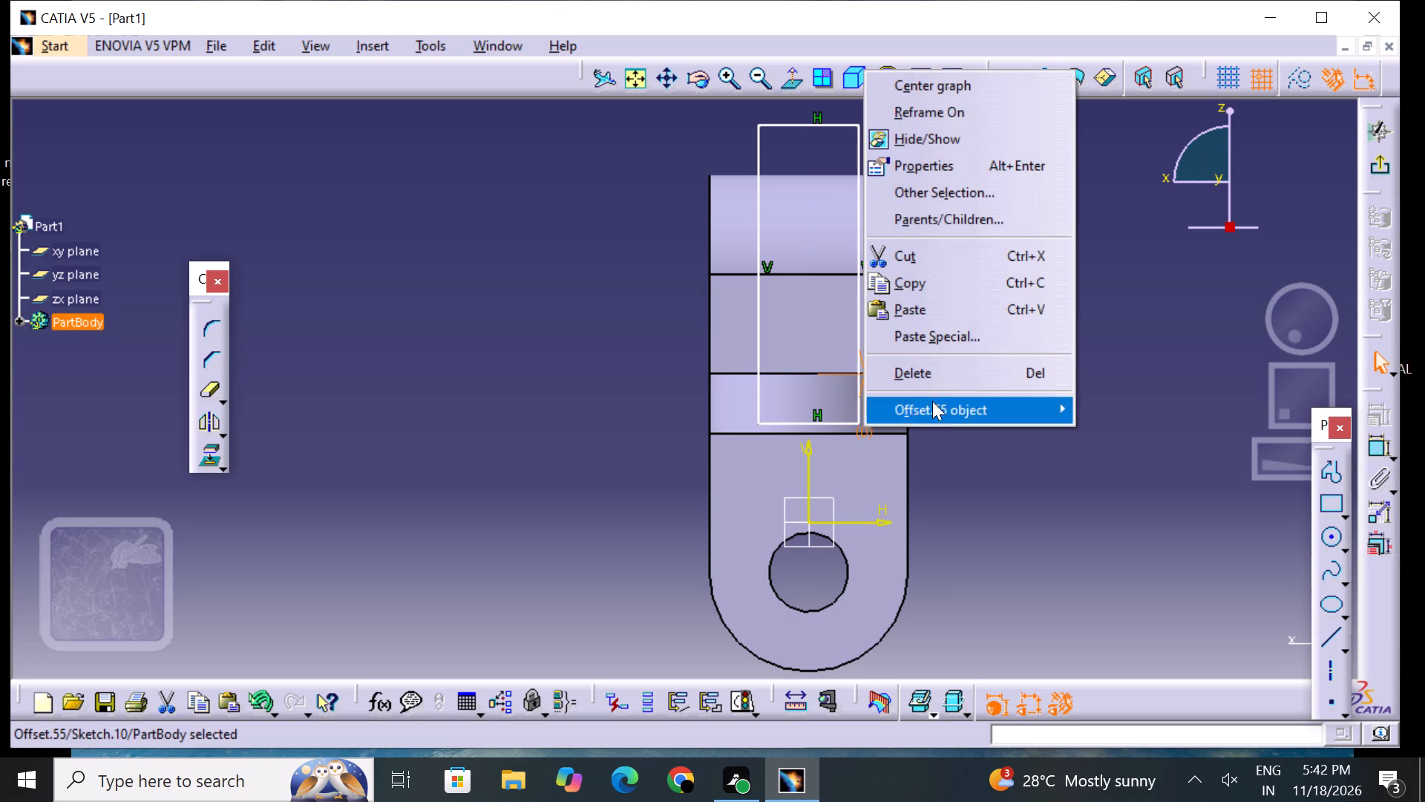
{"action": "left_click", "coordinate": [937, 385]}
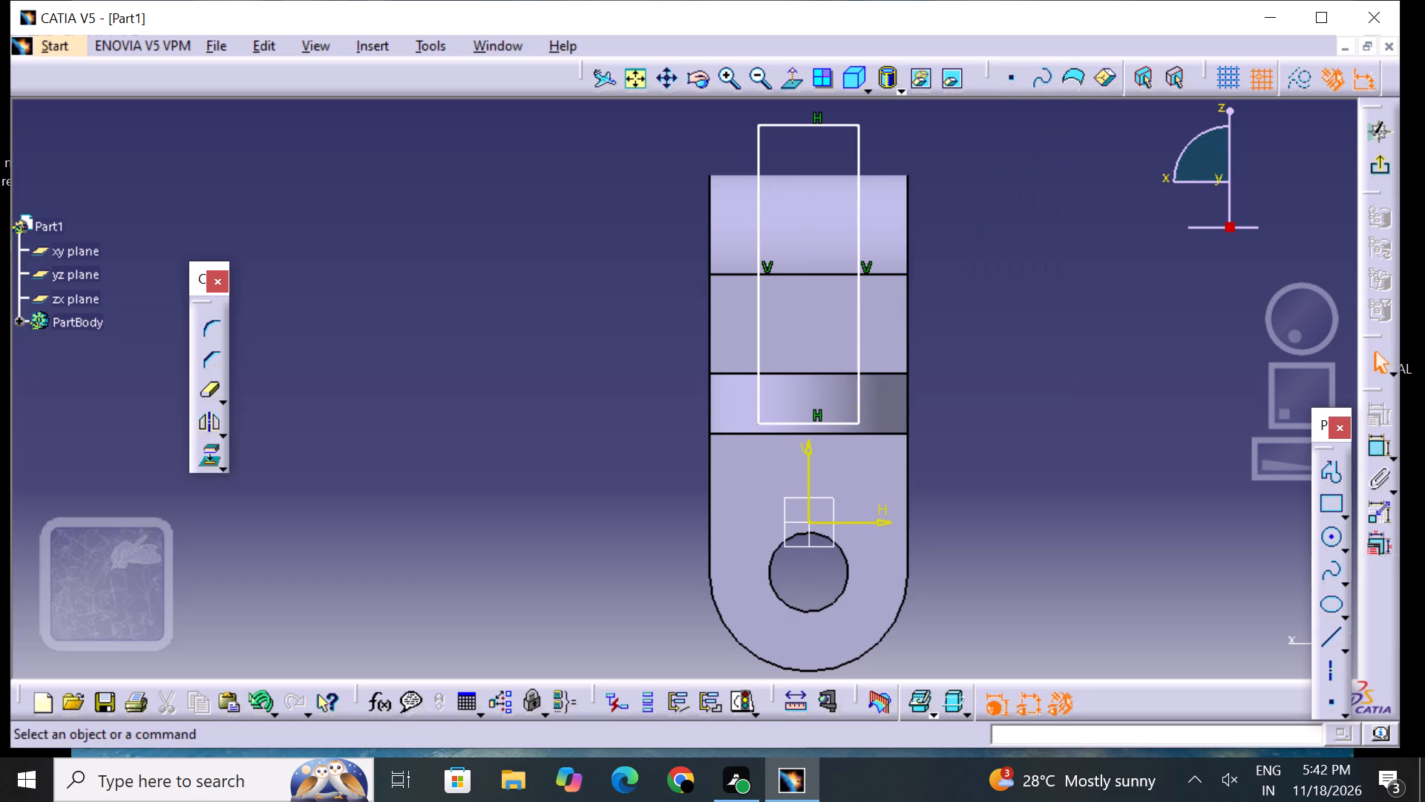
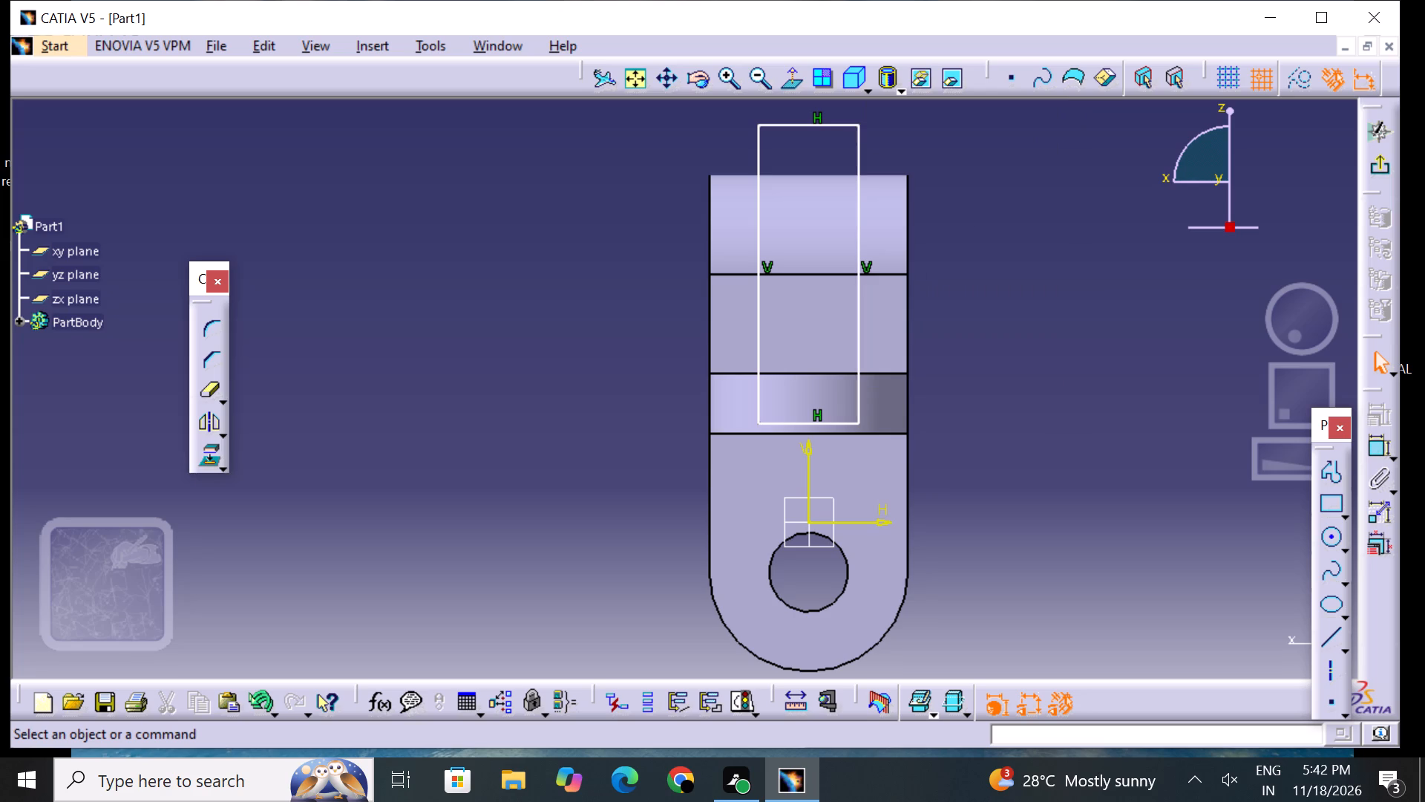
Make the rectangle's bottom line coincident with the horizontal edge between the head's flat side face and the curved band below it.
{"action": "left_click", "coordinate": [1375, 453]}
{"action": "left_click", "coordinate": [826, 423]}
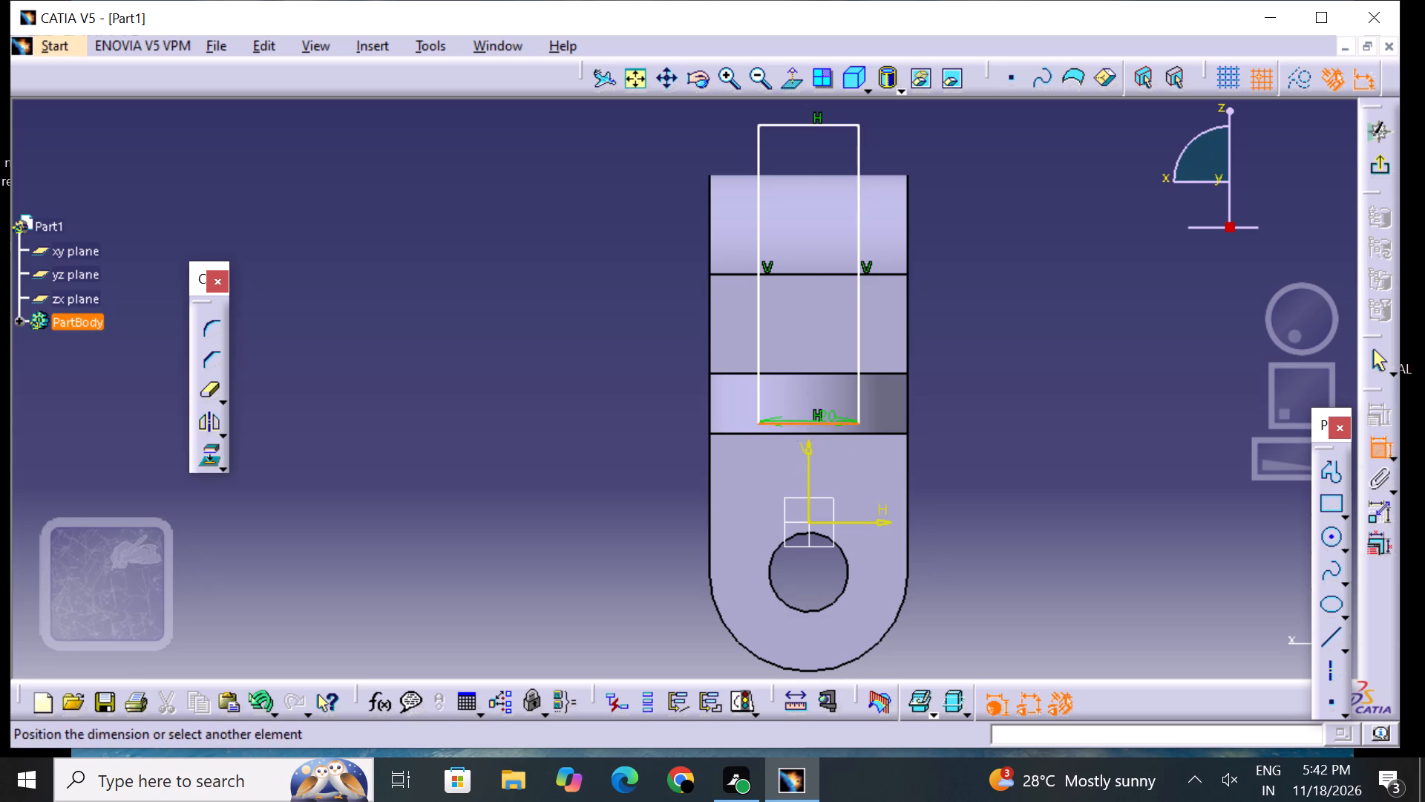
{"action": "left_click", "coordinate": [839, 373]}
{"action": "right_click", "coordinate": [839, 372]}
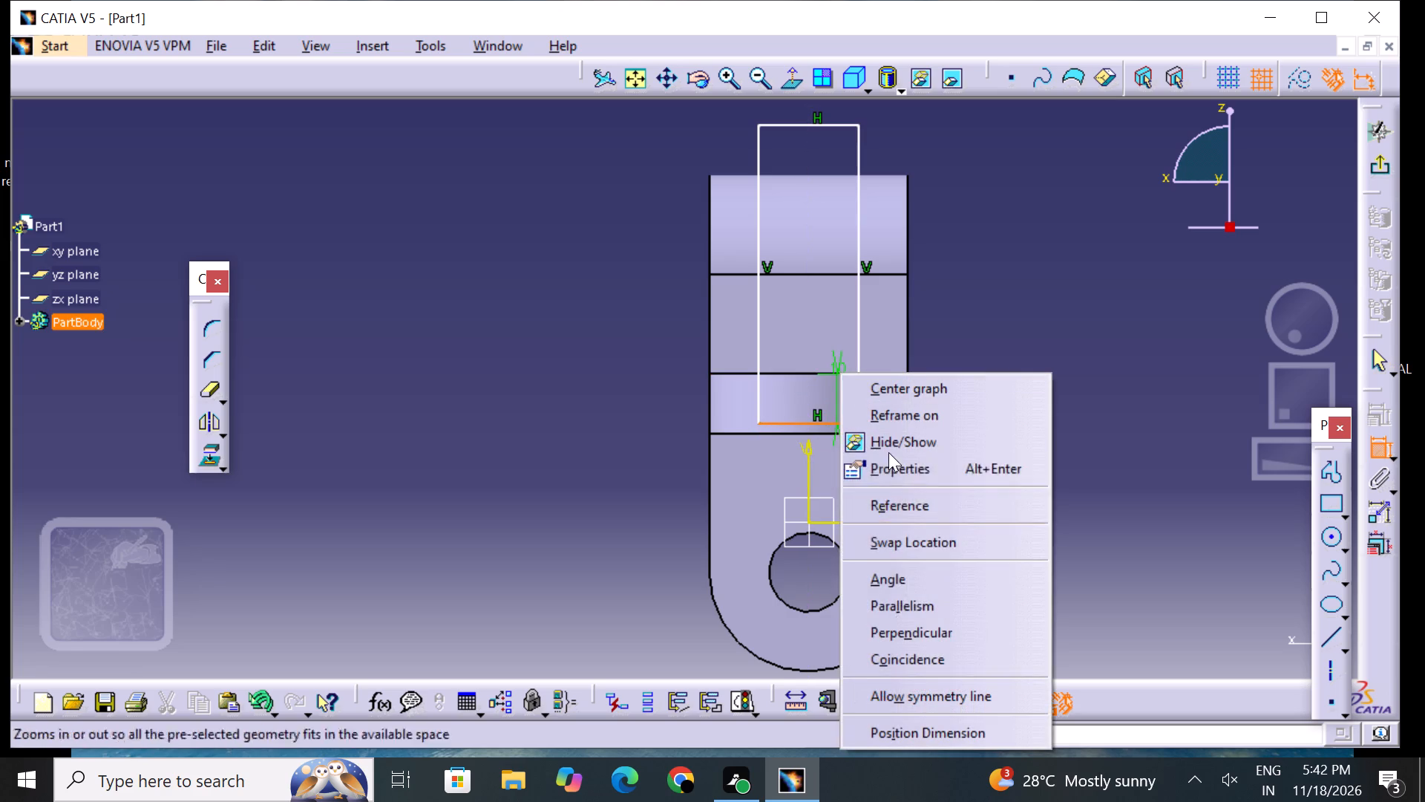
{"action": "left_click", "coordinate": [923, 658]}
{"action": "left_click", "coordinate": [1025, 463]}
Constrain the rectangle's two vertical sides to be symmetric about the sketch's vertical axis.
{"action": "middle_click_drag", "start_coordinate": [989, 371], "coordinate": [988, 372]}
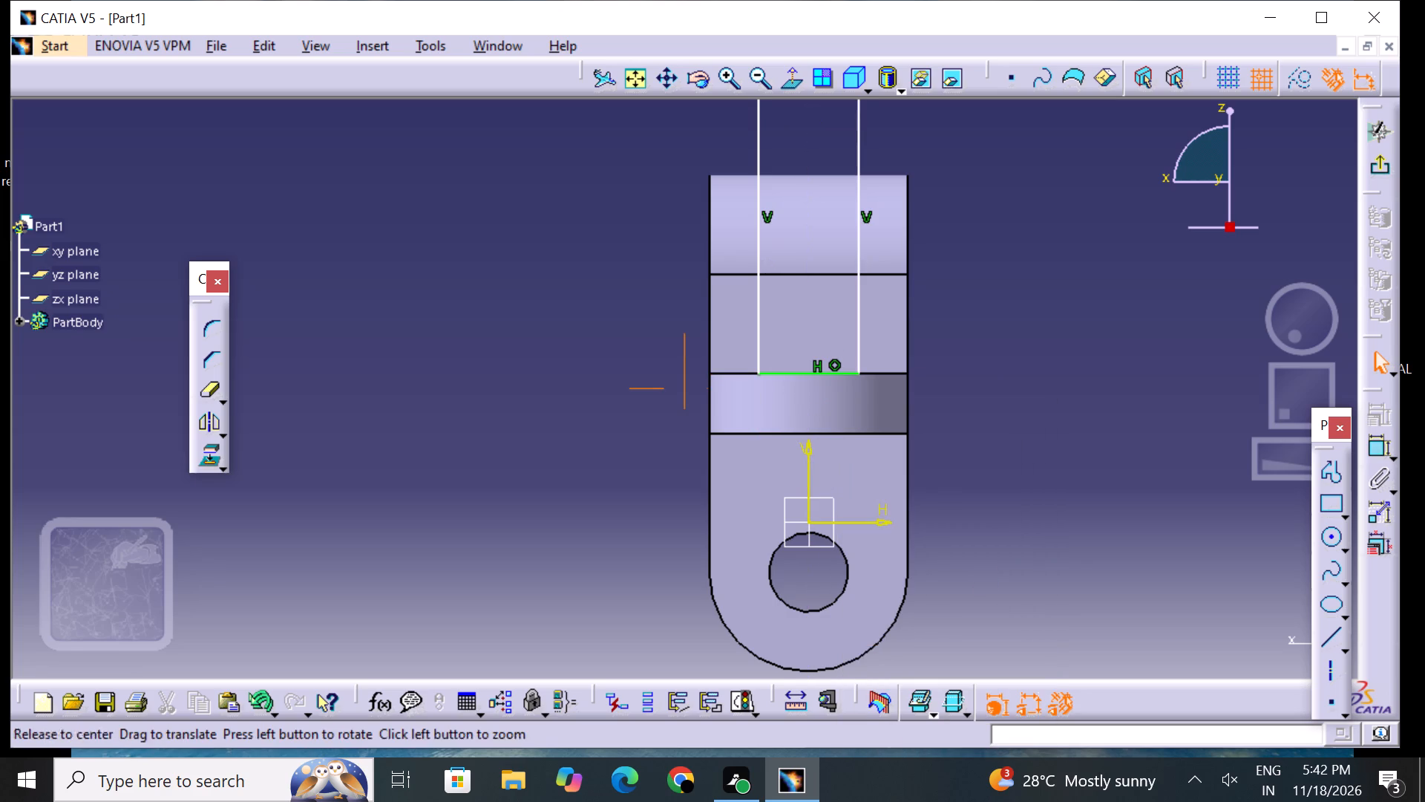
{"action": "middle_click_drag", "start_coordinate": [988, 372], "coordinate": [962, 470]}
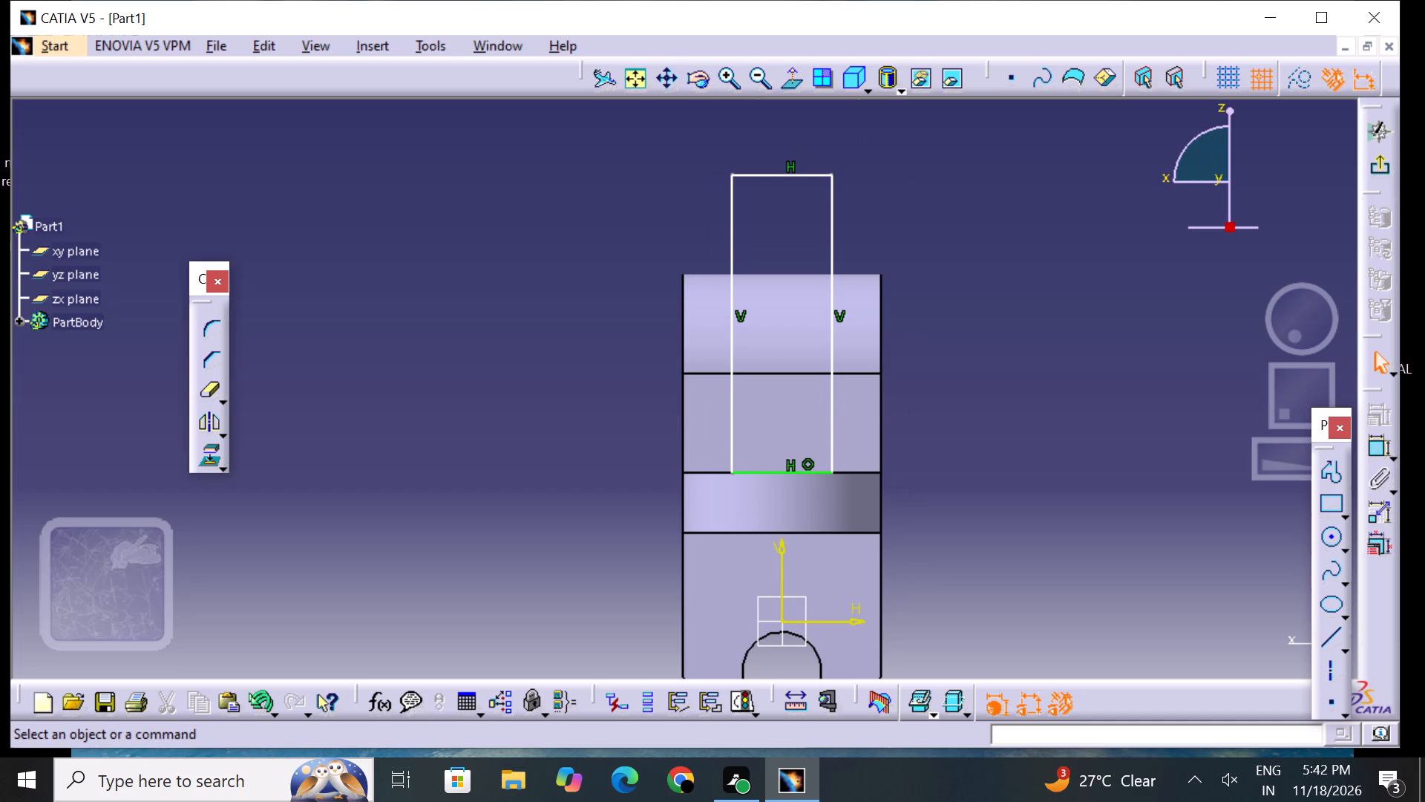
{"action": "left_click", "coordinate": [1381, 451]}
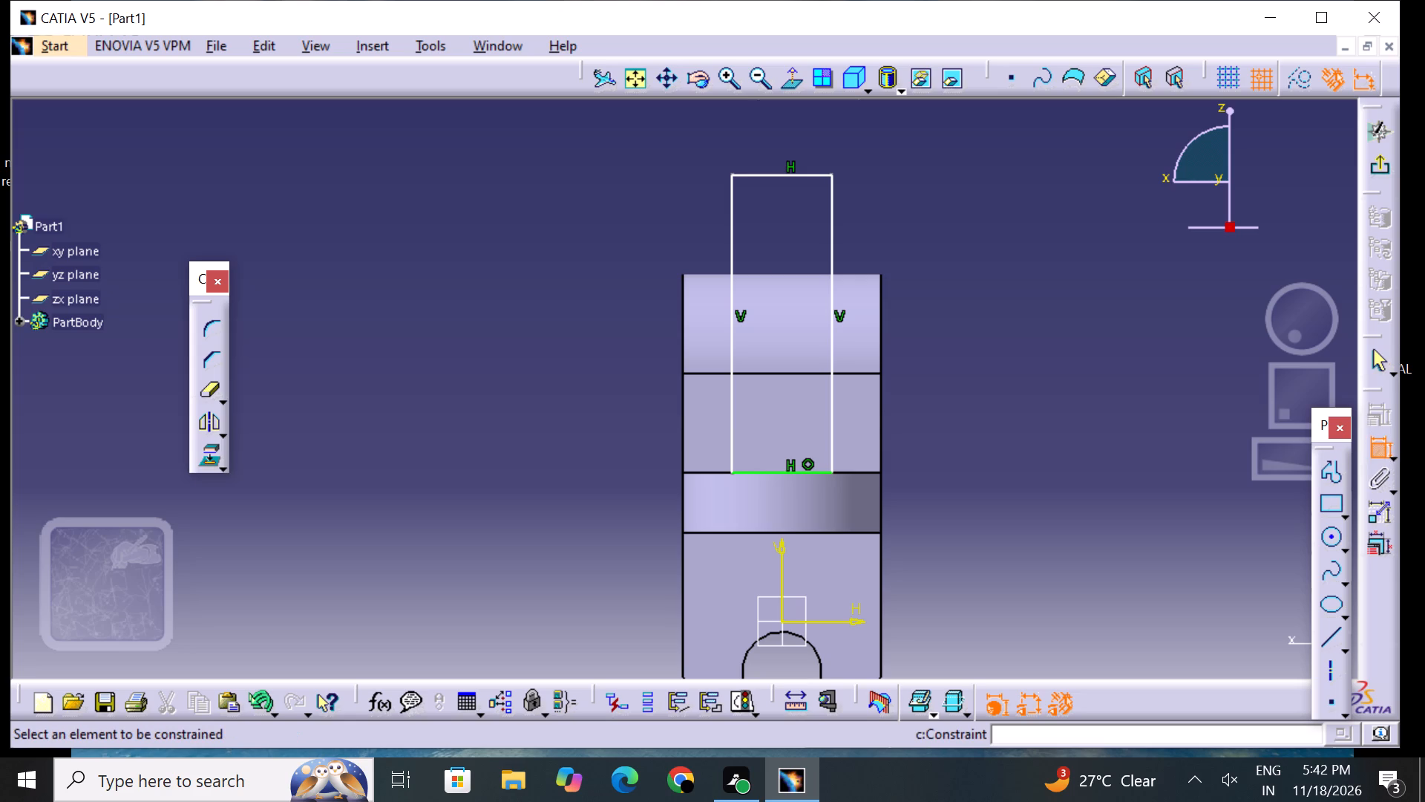
{"action": "left_click", "coordinate": [730, 385]}
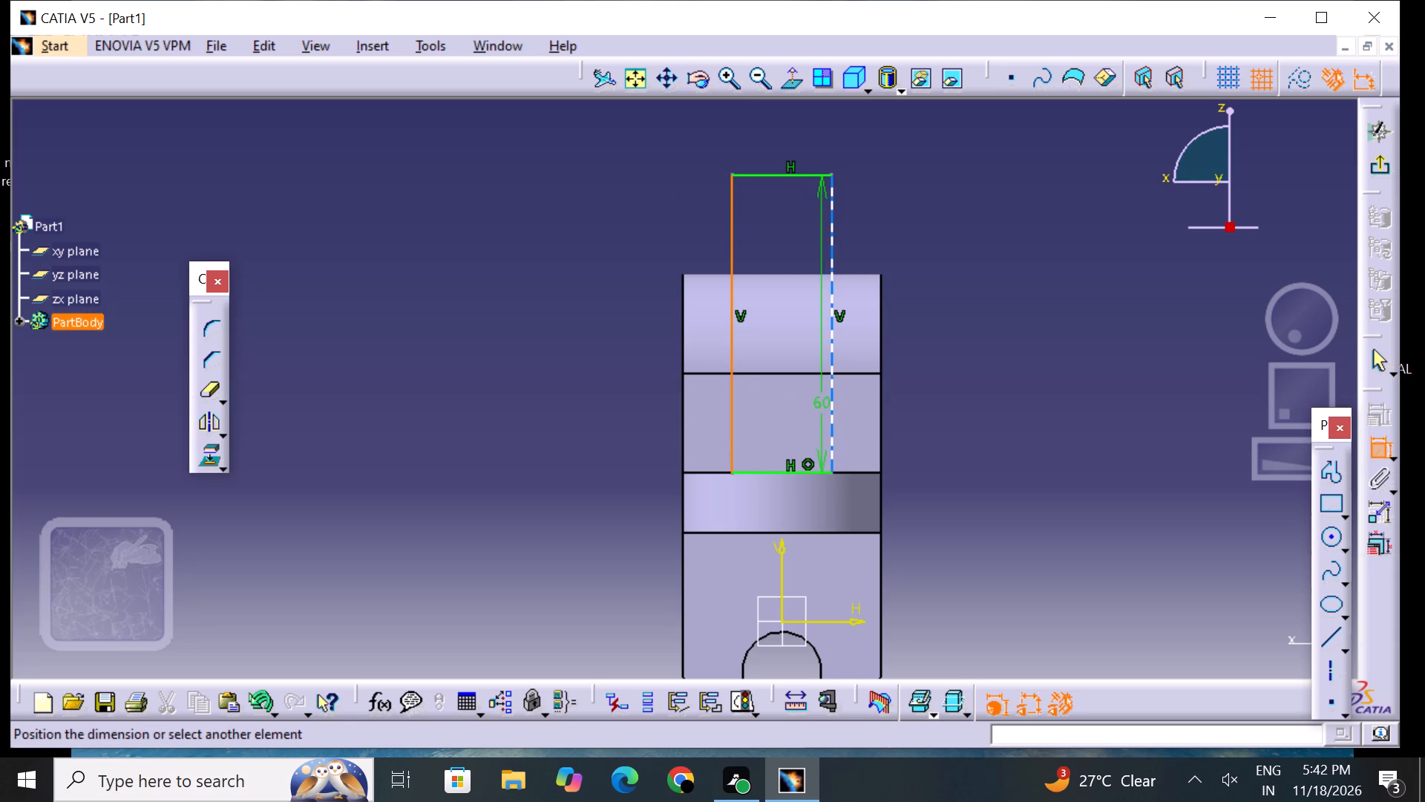
{"action": "left_click", "coordinate": [834, 402]}
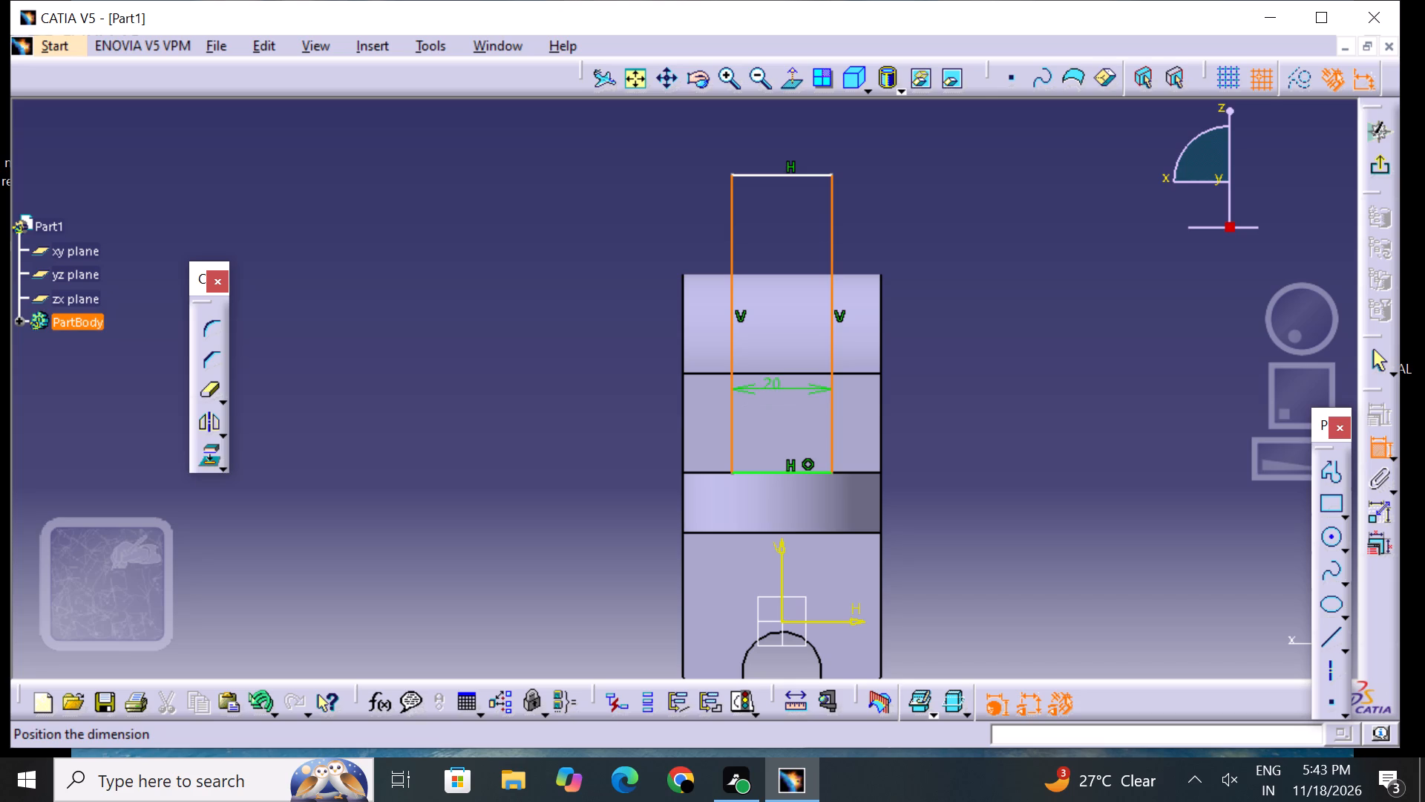
{"action": "right_click", "coordinate": [771, 407]}
{"action": "left_click", "coordinate": [848, 356]}
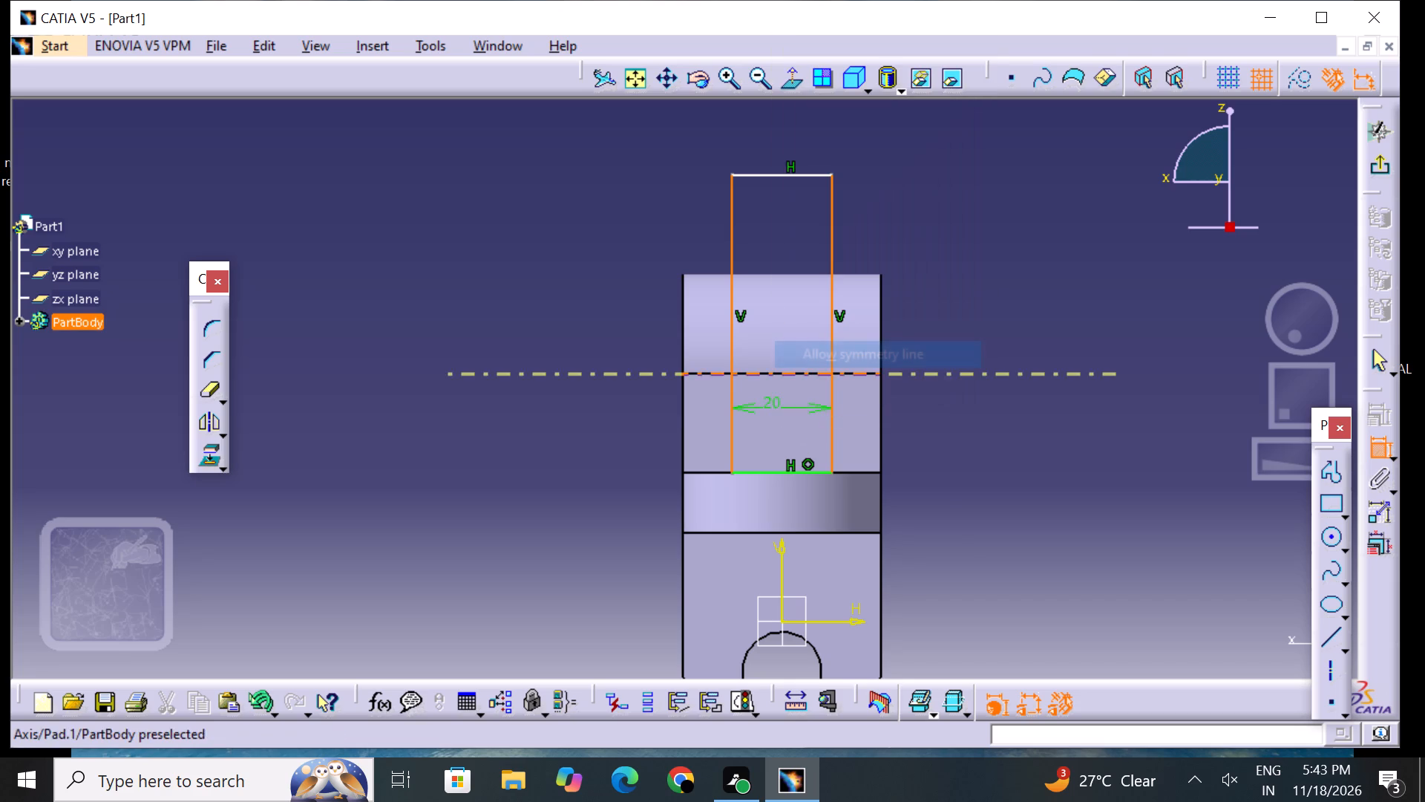
{"action": "left_click", "coordinate": [778, 553]}
{"action": "left_click", "coordinate": [1058, 492]}
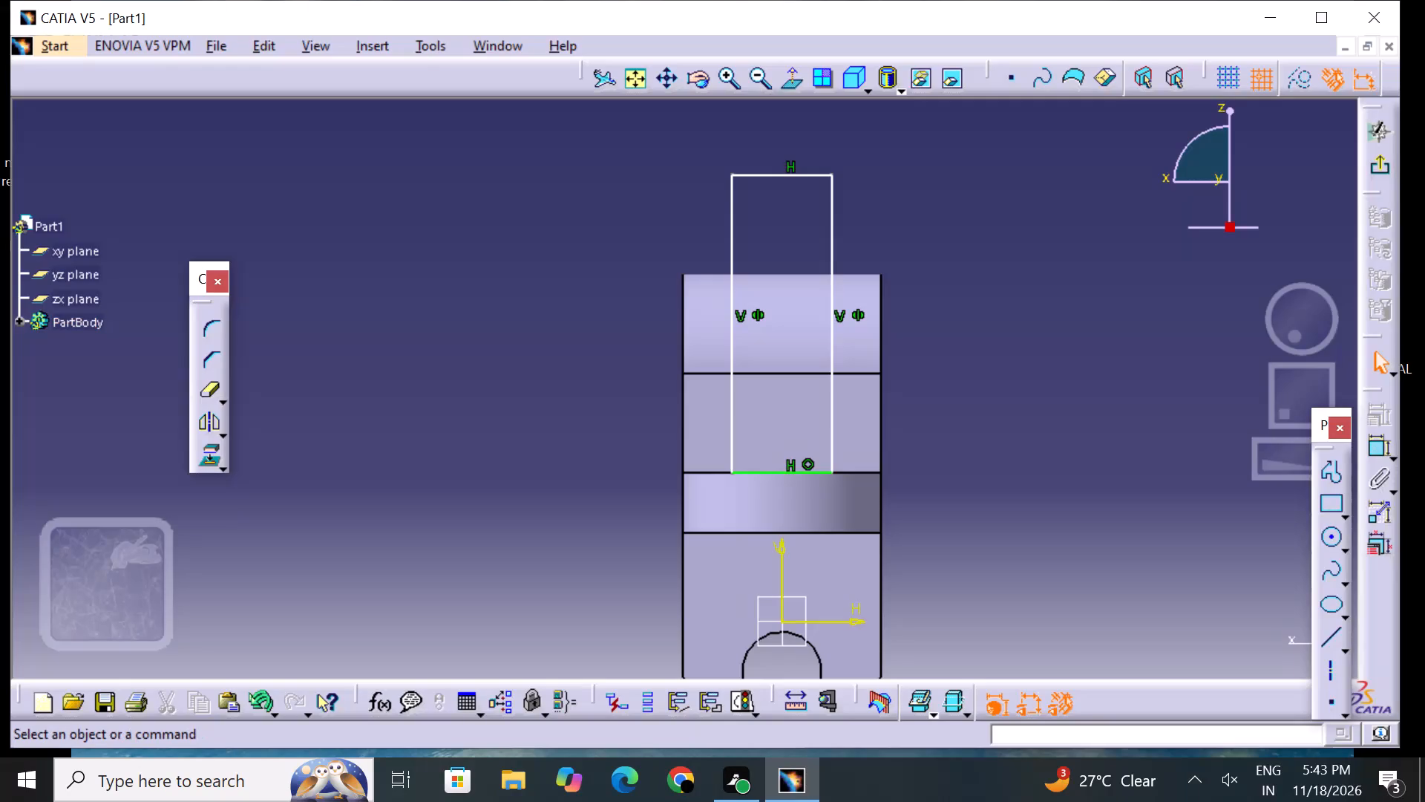
Start another constraint in the rectangle sketch.
{"action": "left_click", "coordinate": [1372, 440]}
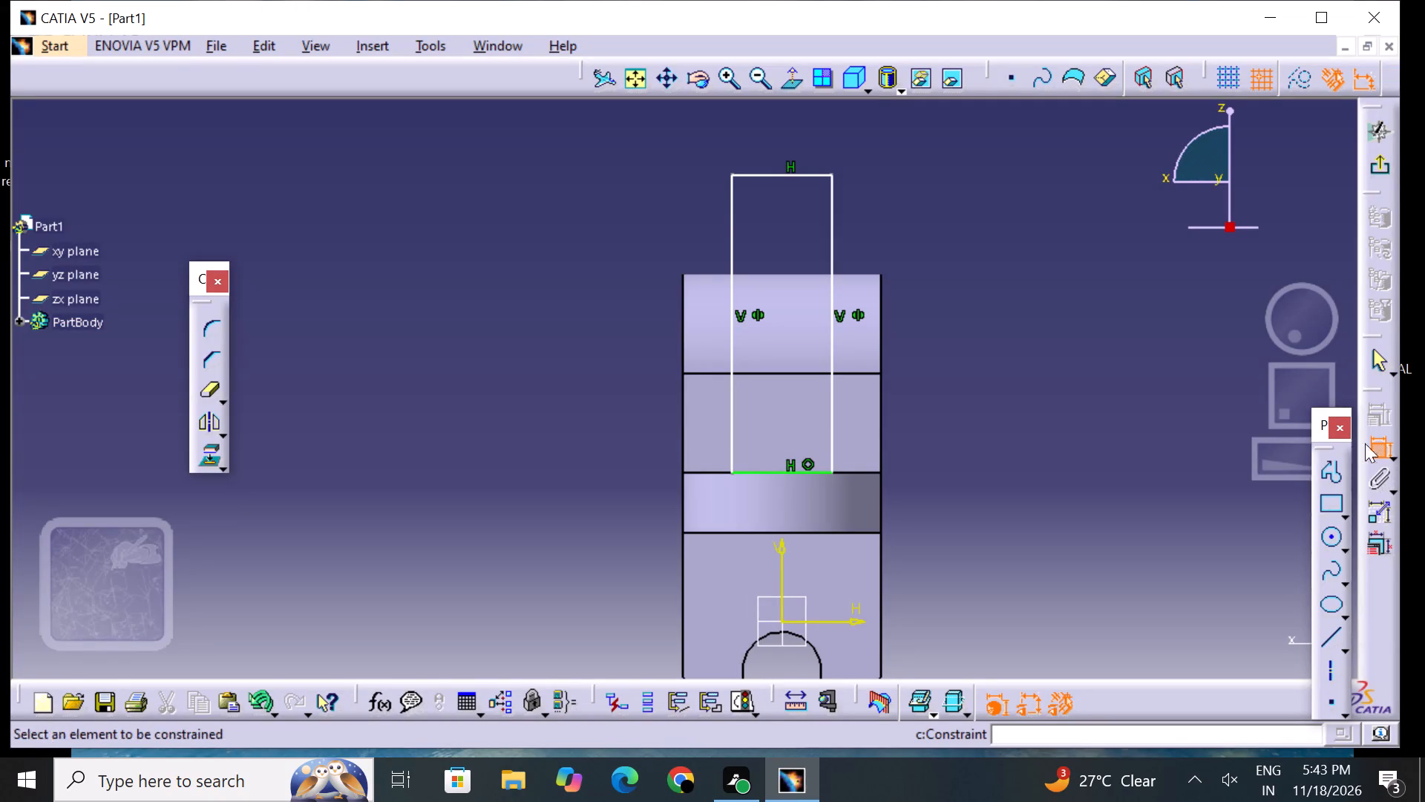
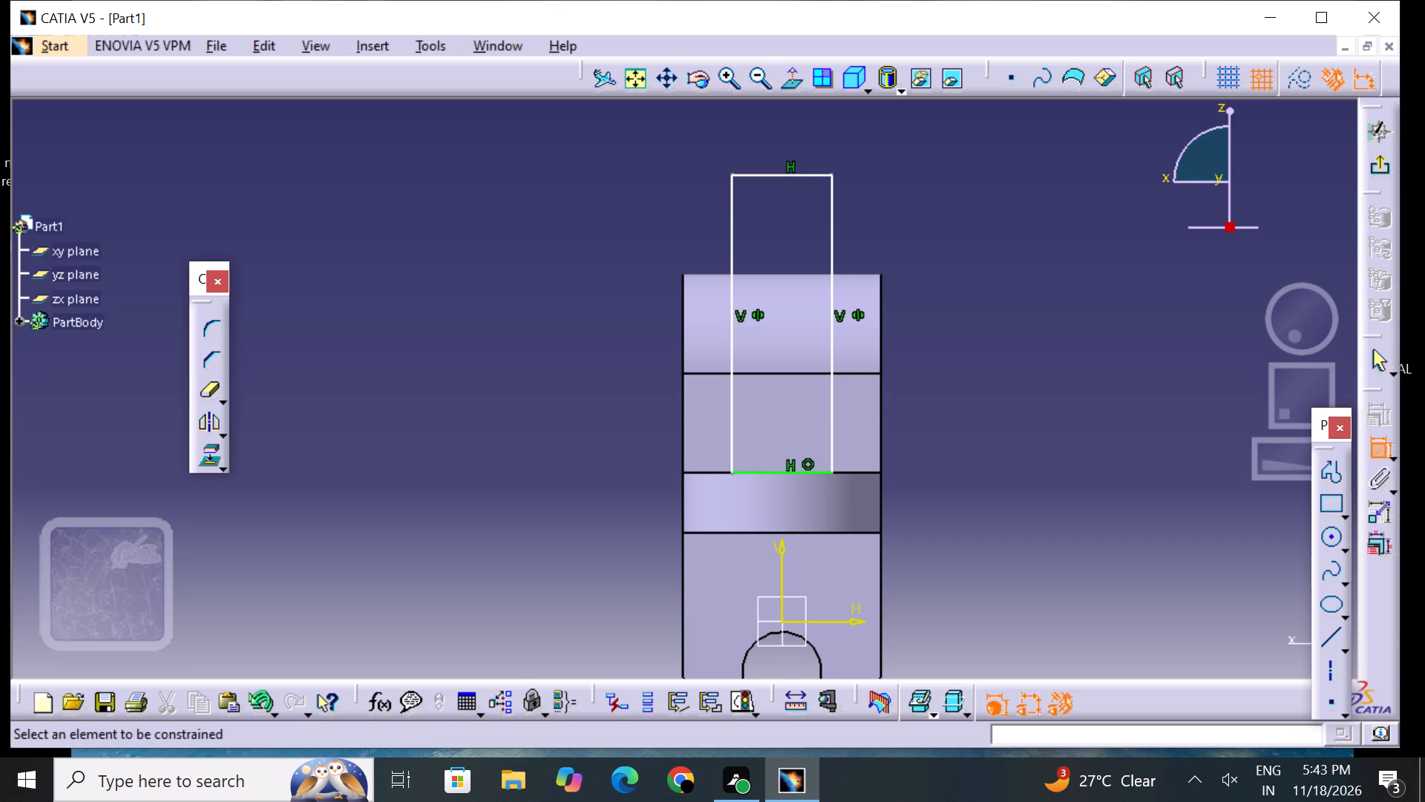
Dimension the distance between the rectangle's two vertical sides.
{"action": "left_click", "coordinate": [729, 224]}
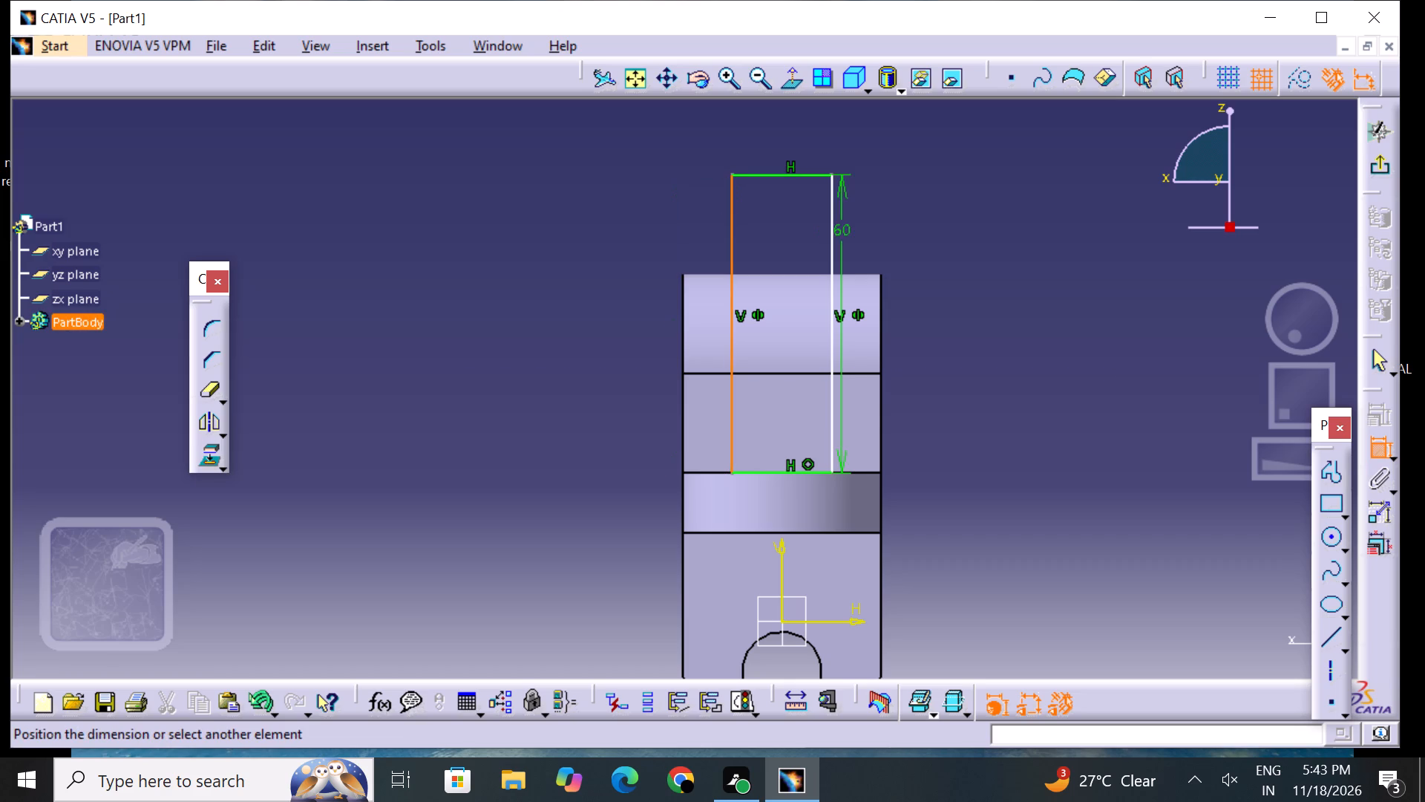
{"action": "left_click", "coordinate": [828, 229]}
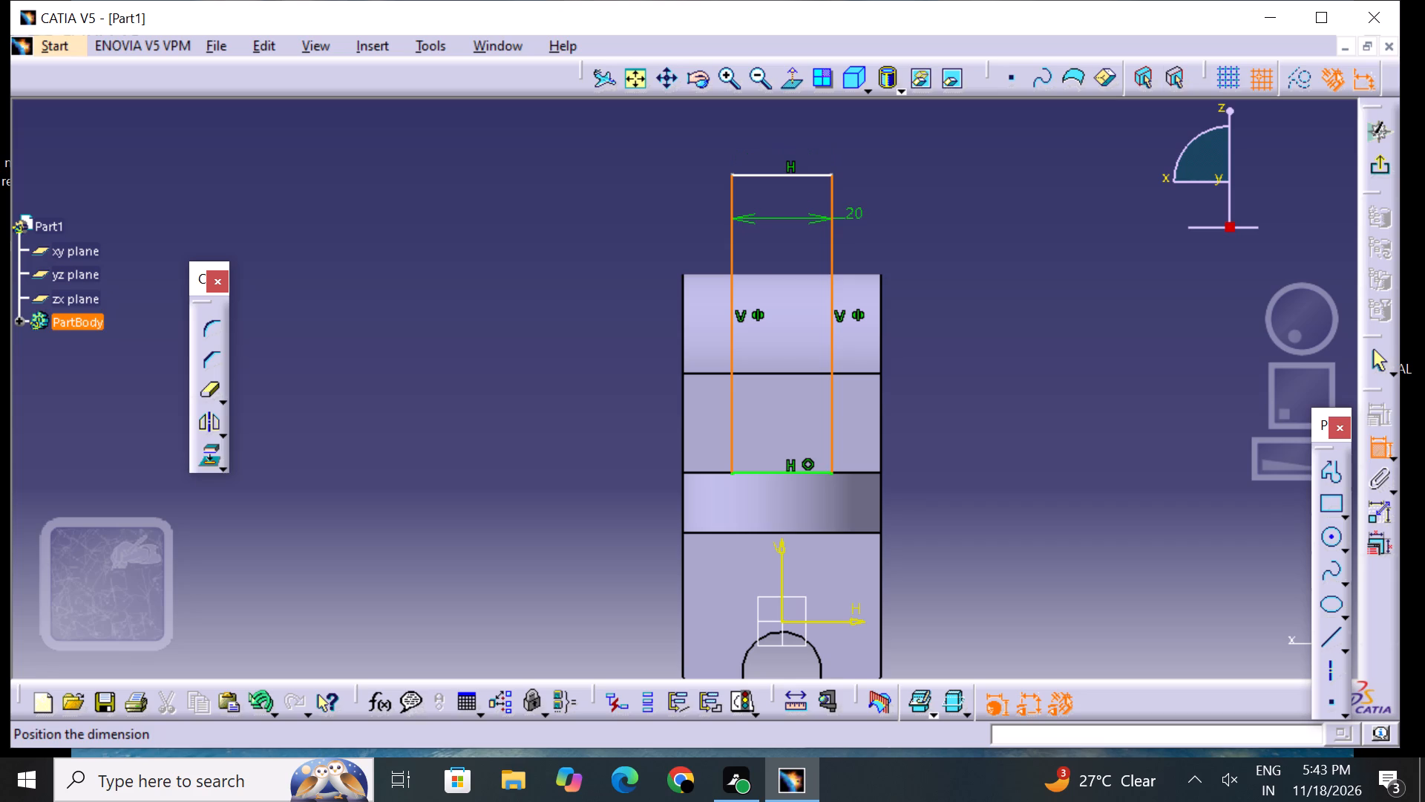
{"action": "left_click", "coordinate": [862, 206]}
{"action": "left_click", "coordinate": [983, 227]}
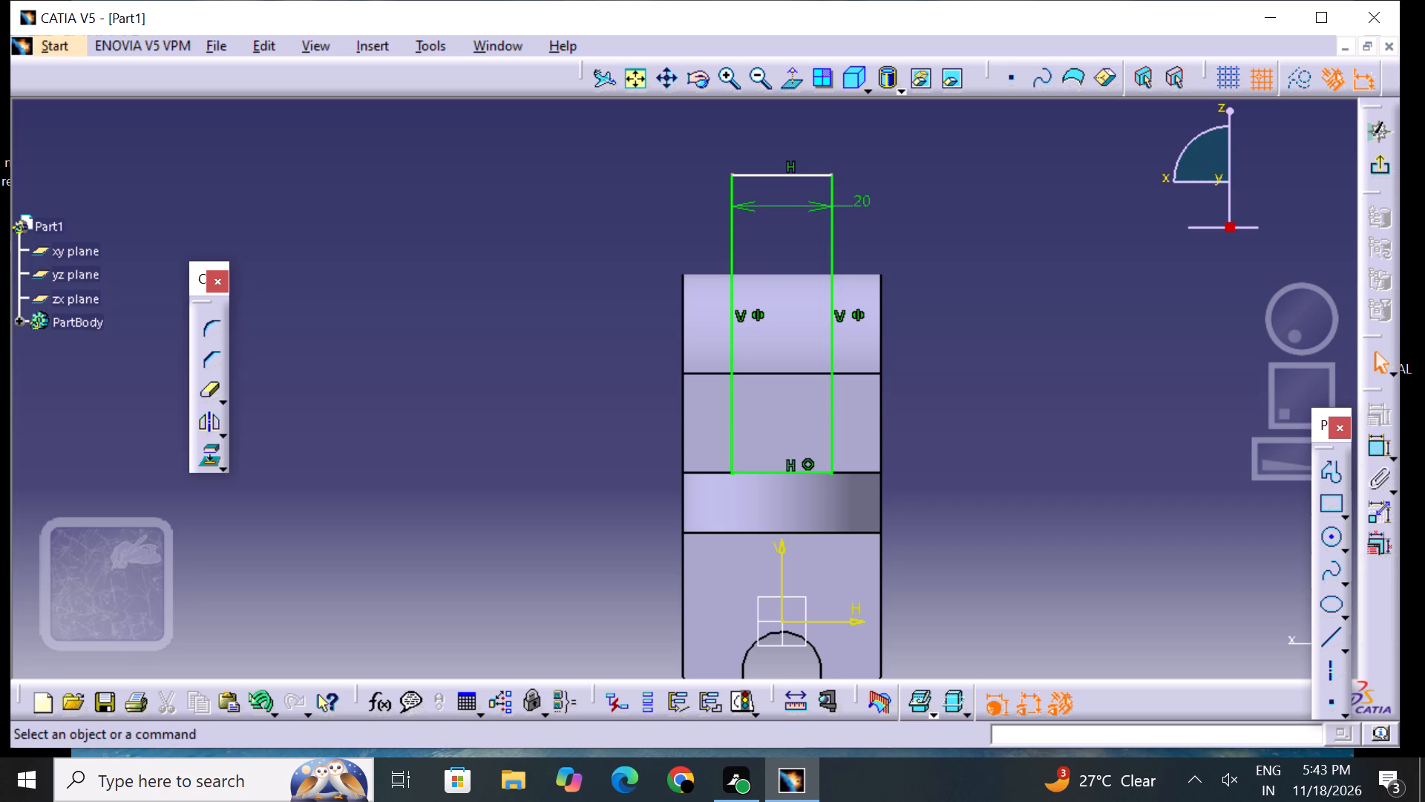
Set the rectangle's width to 16 mm and exit the sketch.
{"action": "double_click", "coordinate": [859, 198]}
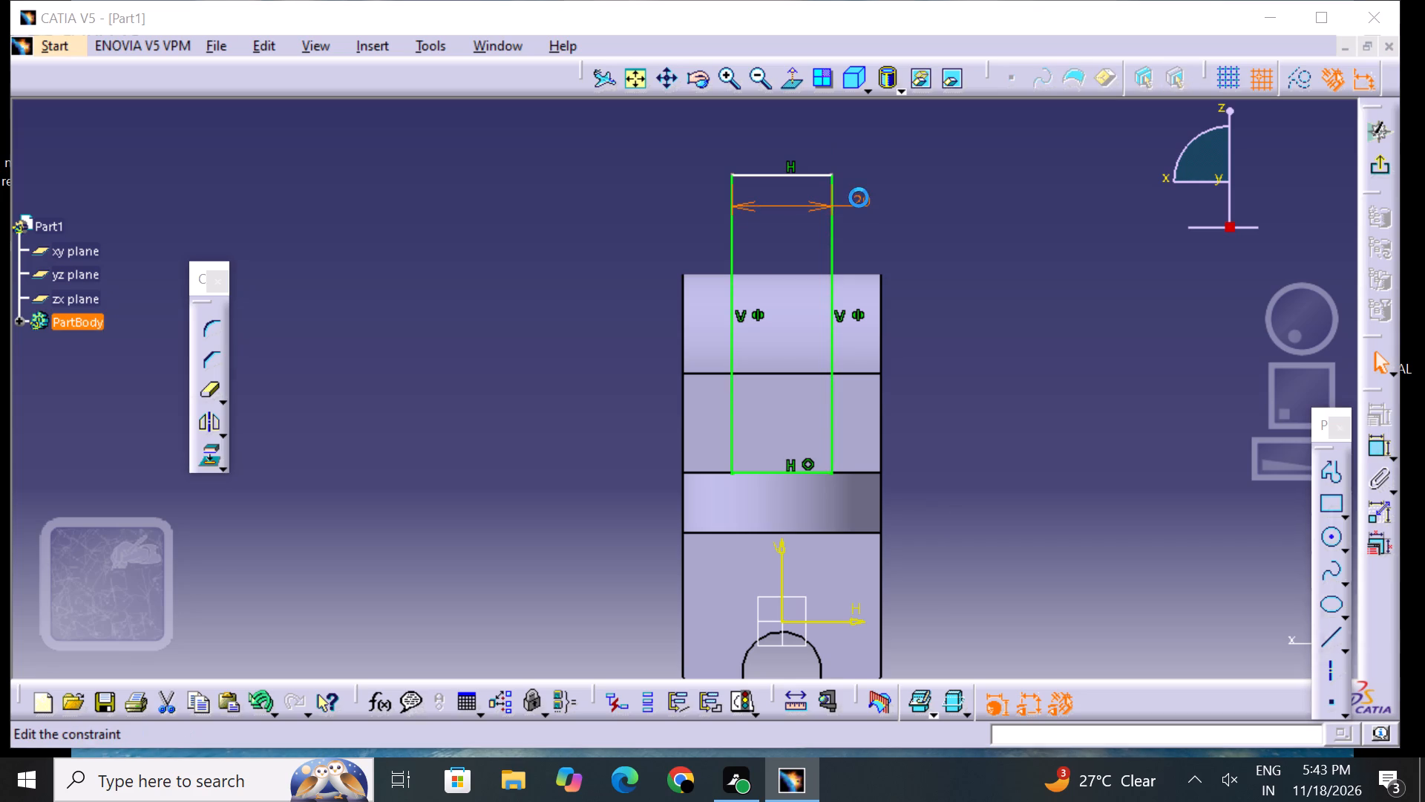
{"action": "key", "text": "BackSpace"}
{"action": "key", "text": "1"}
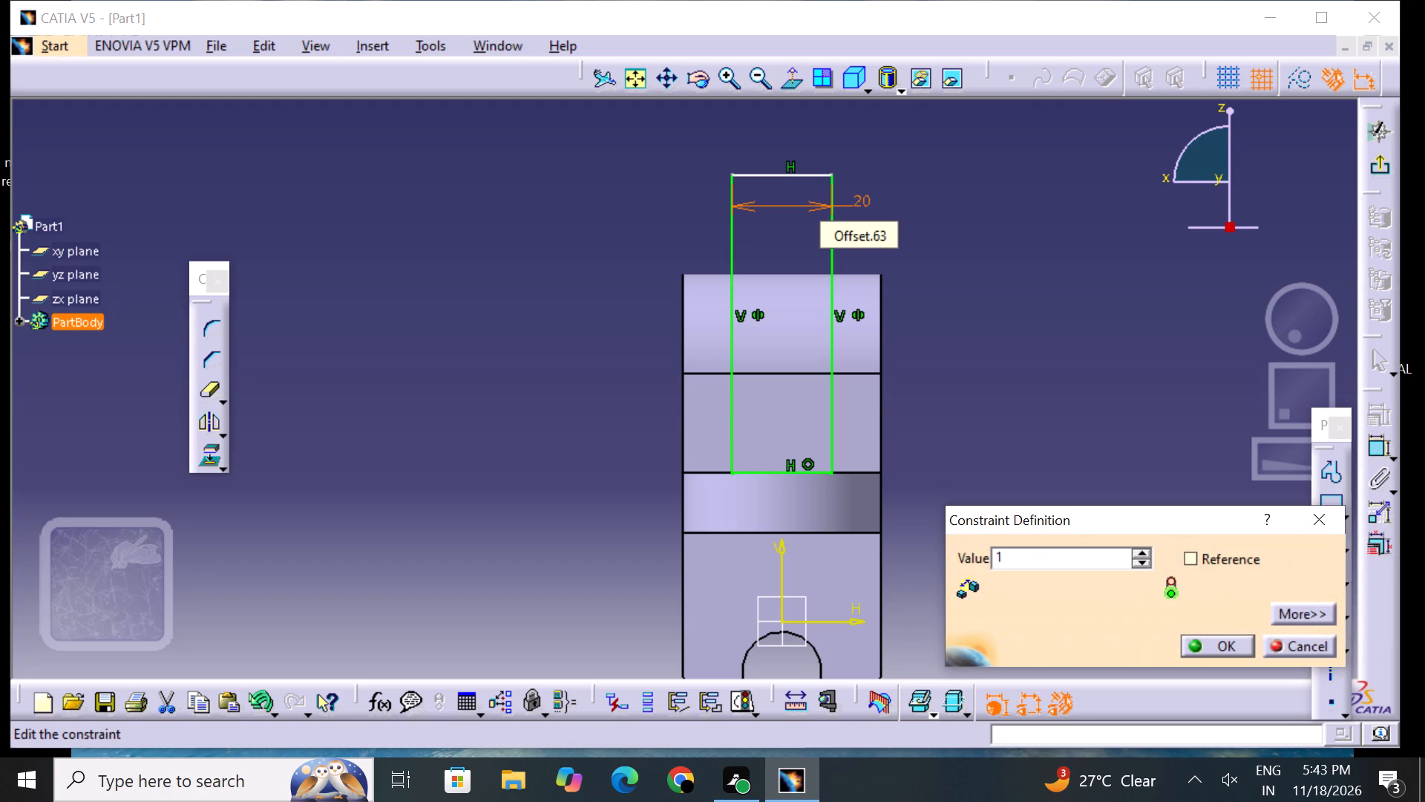
{"action": "key", "text": "Return"}
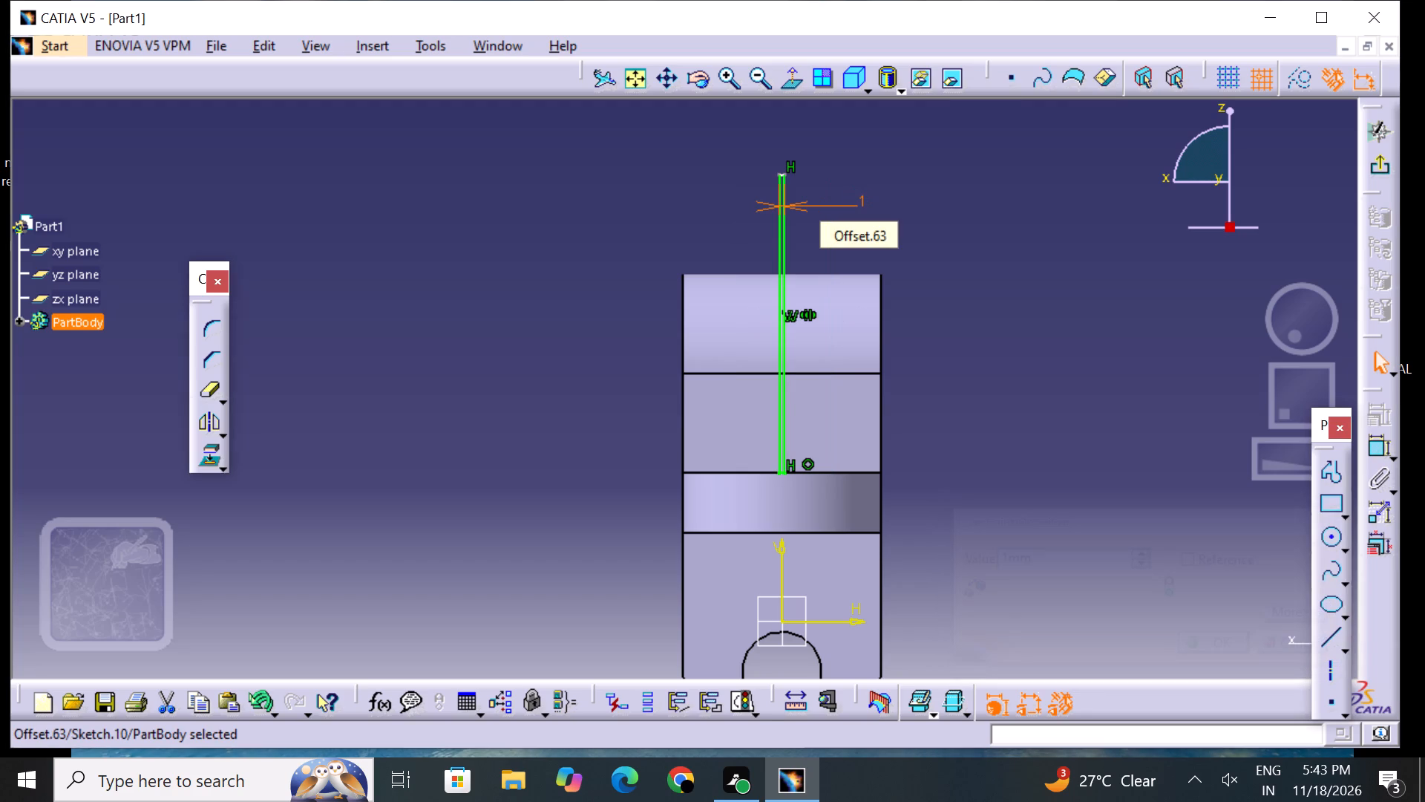
{"action": "double_click", "coordinate": [858, 198]}
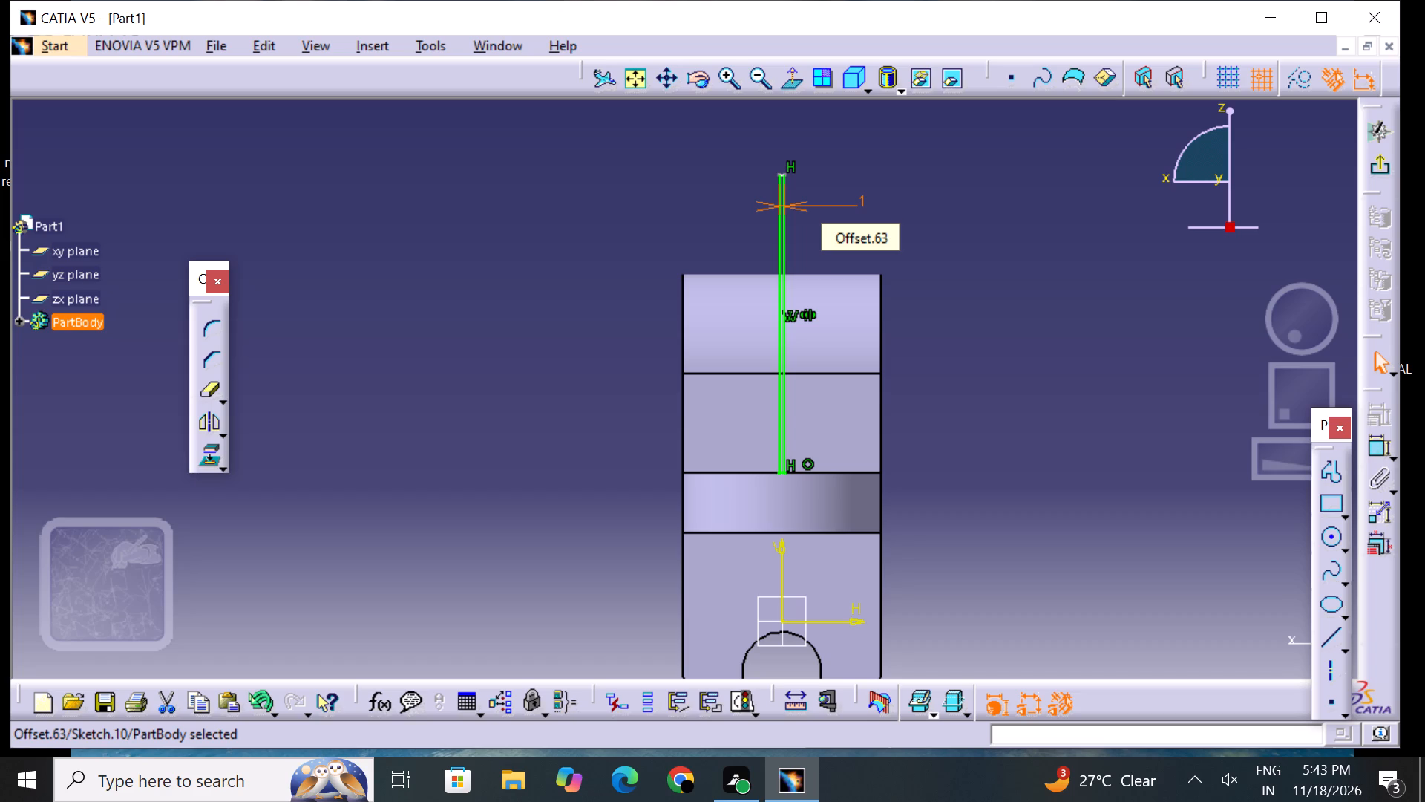
{"action": "double_click", "coordinate": [859, 199]}
{"action": "key", "text": "BackSpace"}
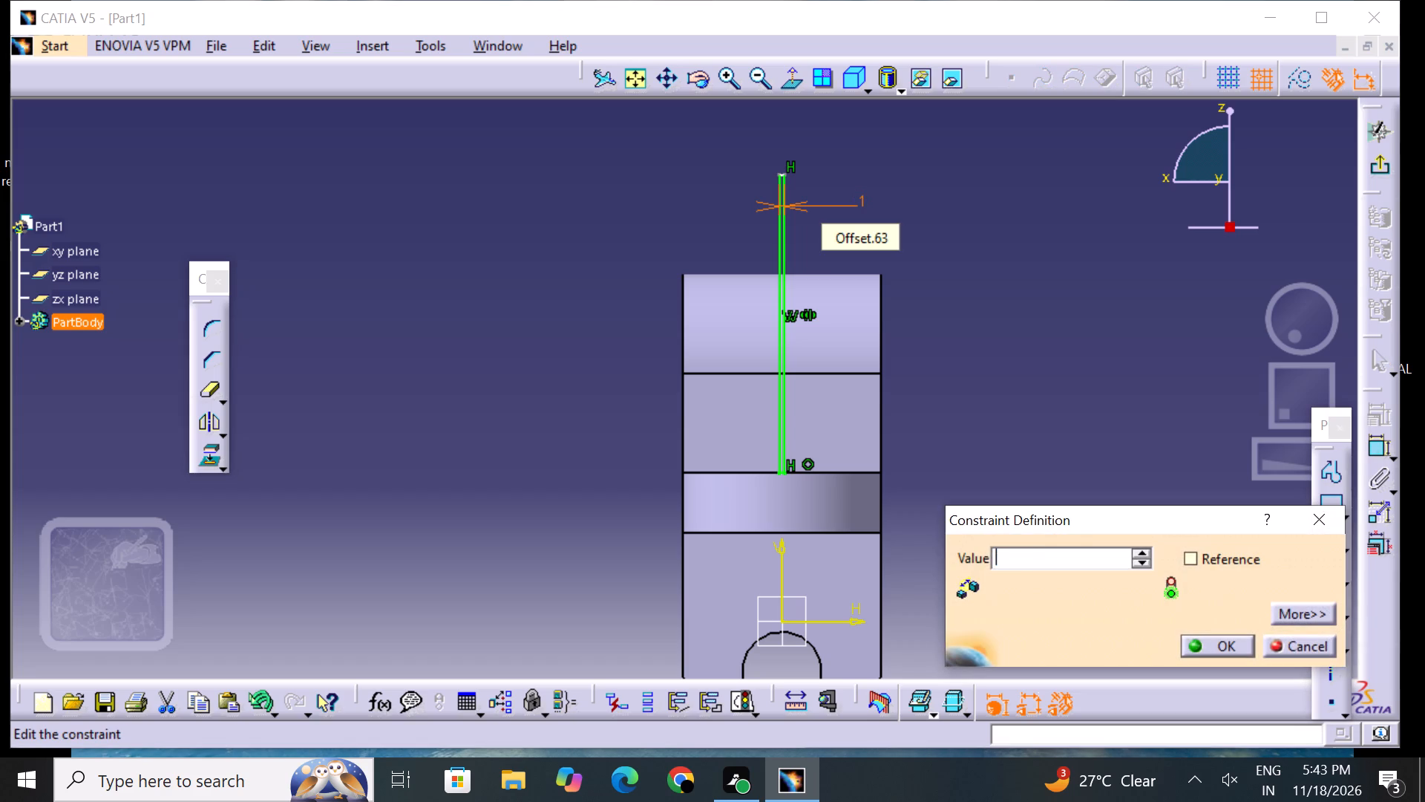
{"action": "type", "text": "16"}
{"action": "key", "text": "Return"}
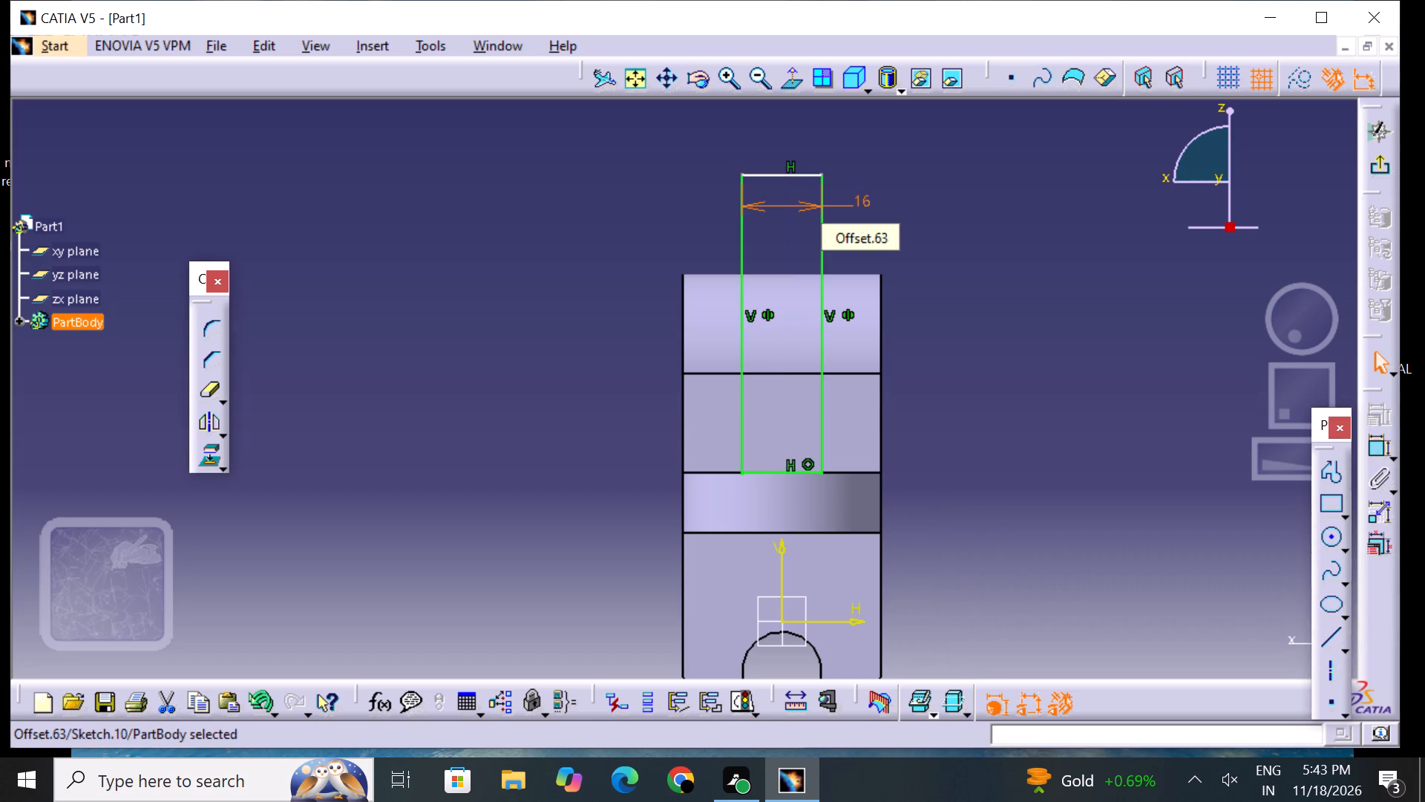
{"action": "left_click", "coordinate": [949, 274]}
{"action": "left_click", "coordinate": [1370, 164]}
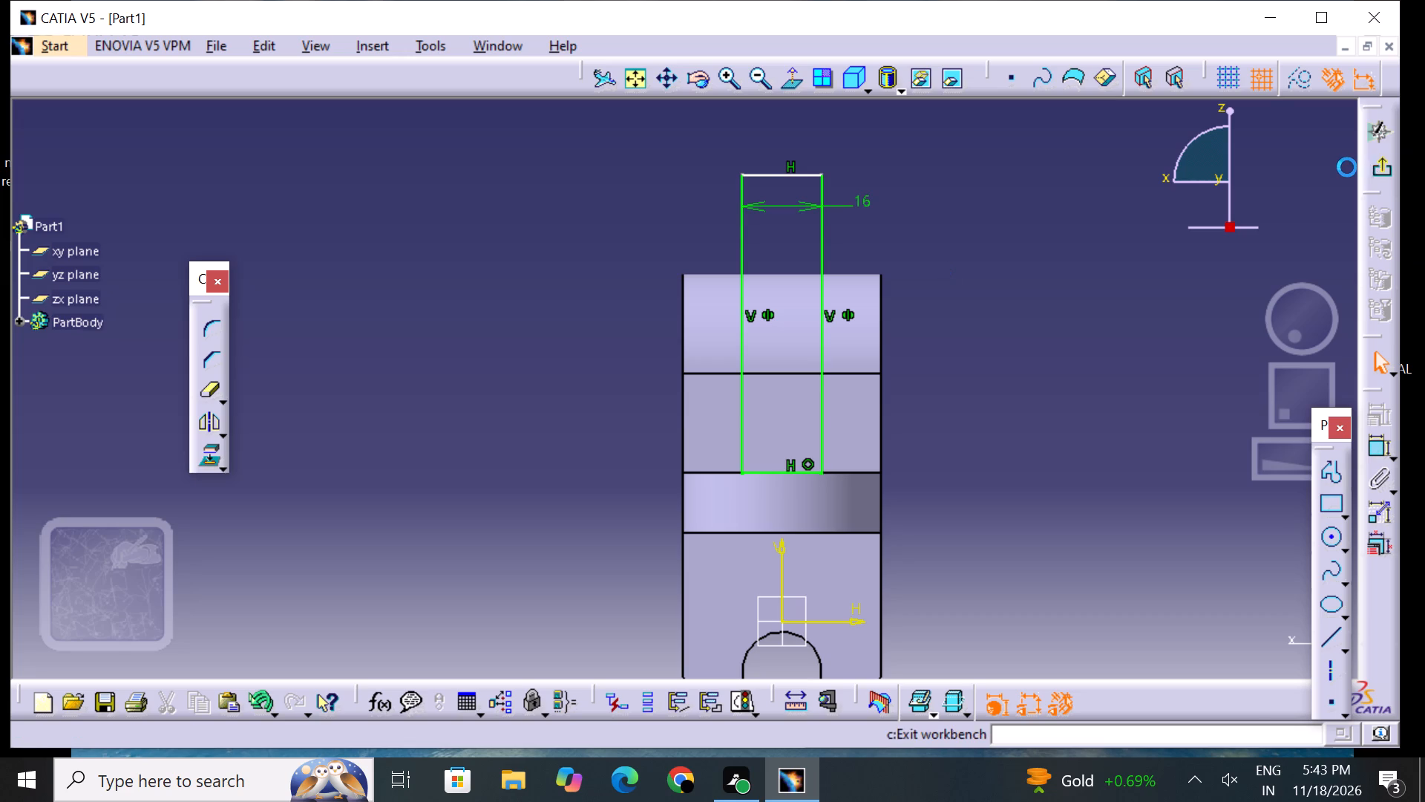
Cut a 40 mm deep pocket through the head from the rectangle sketch to form the clevis slot.
{"action": "middle_click_drag", "start_coordinate": [972, 294], "coordinate": [972, 292]}
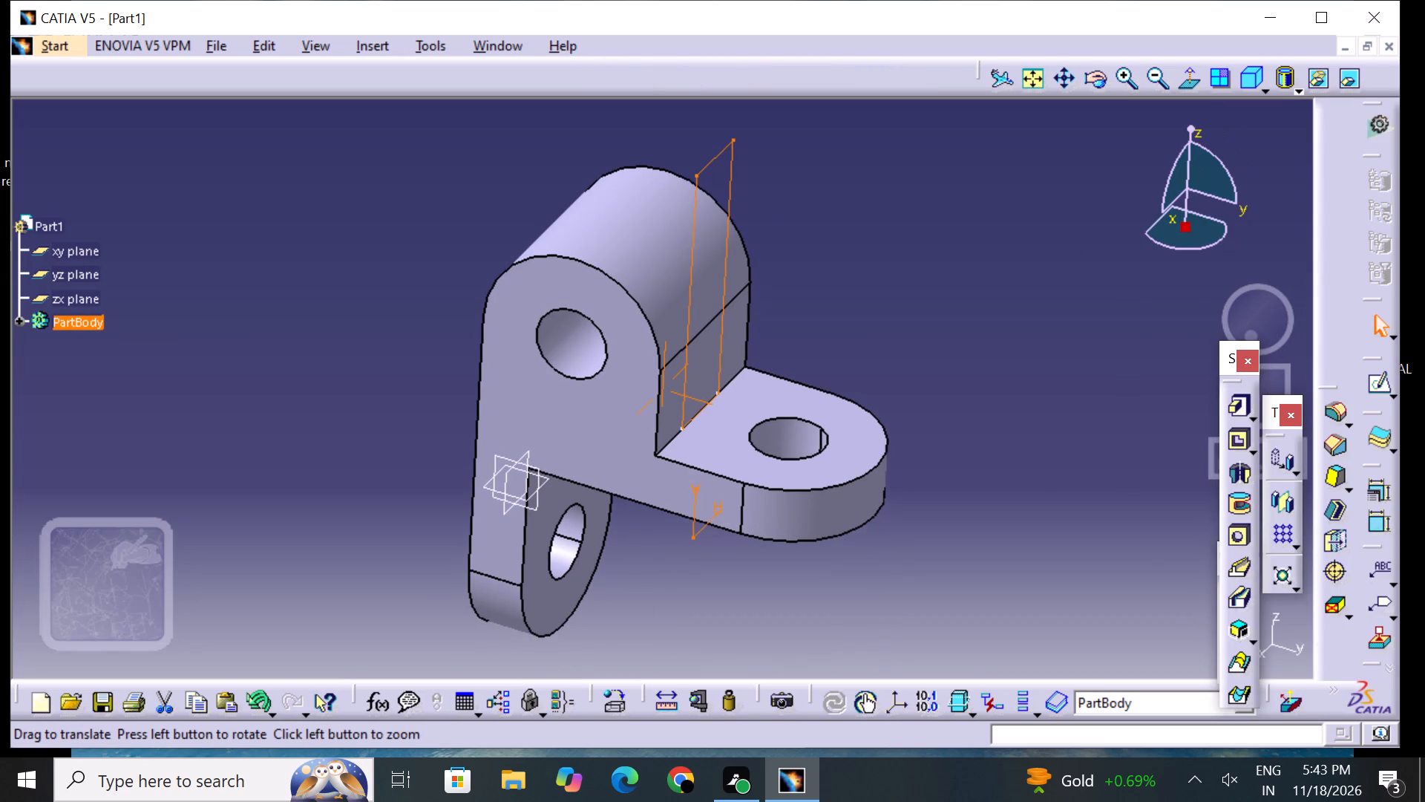
{"action": "middle_click_drag", "start_coordinate": [972, 292], "coordinate": [977, 324]}
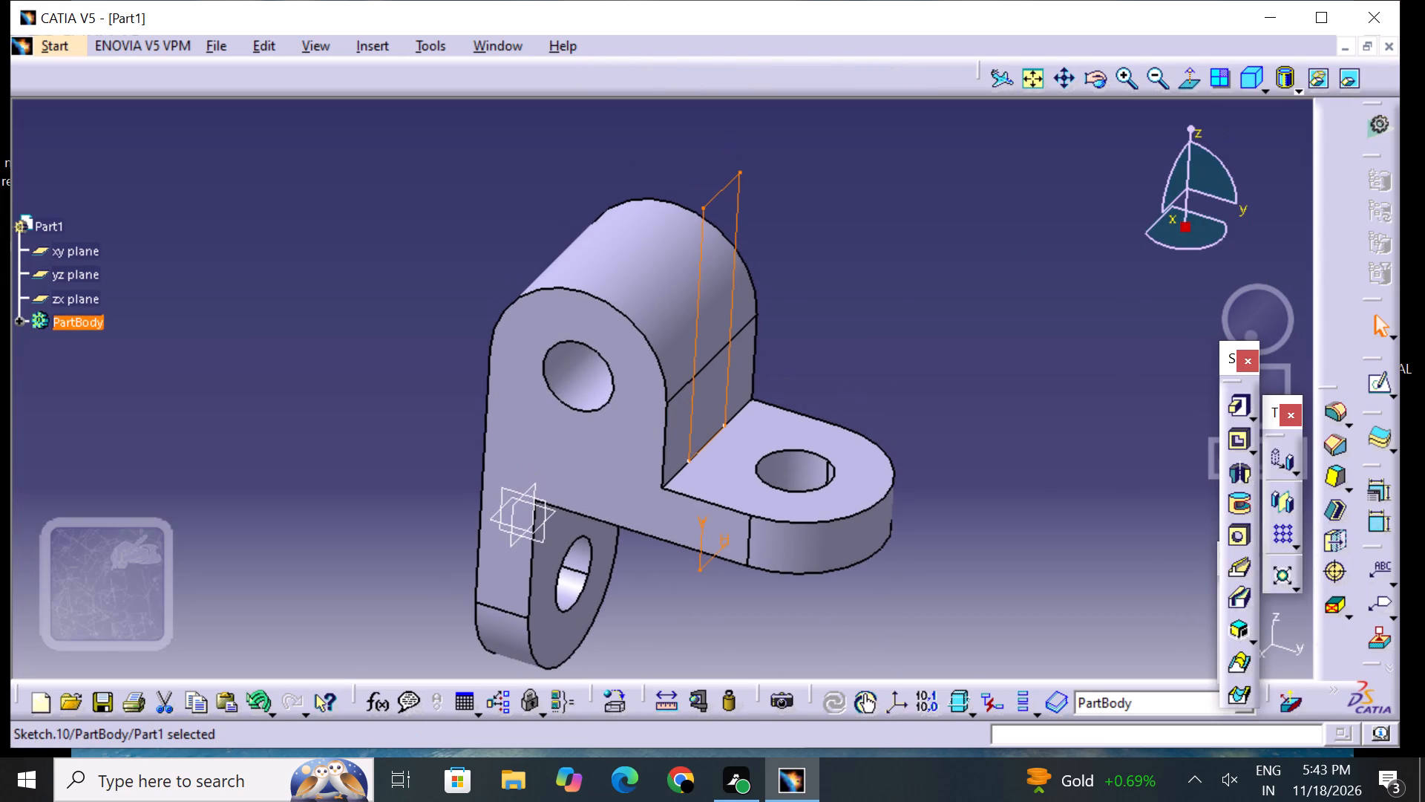
{"action": "left_click", "coordinate": [1222, 432]}
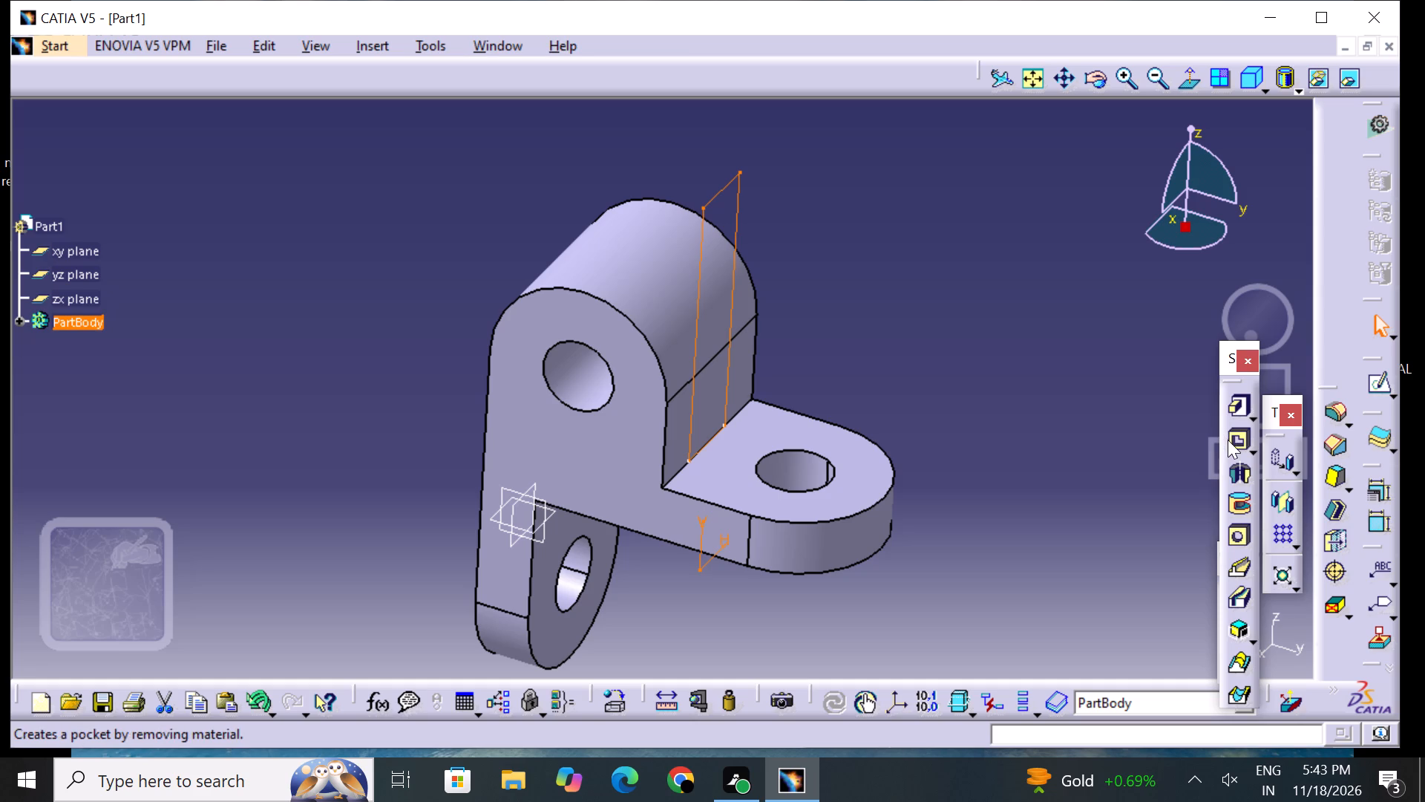
{"action": "left_click", "coordinate": [1231, 442]}
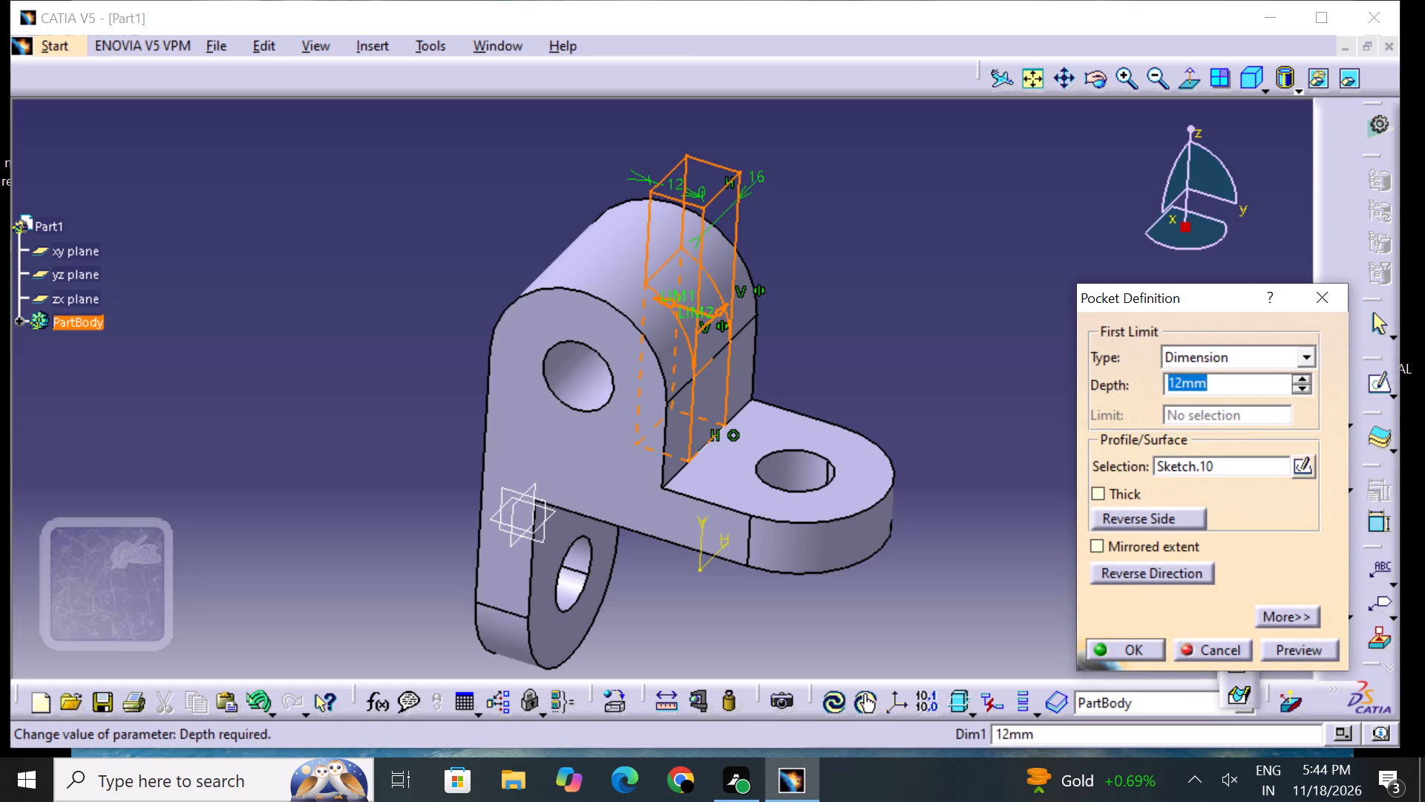
{"action": "key", "text": "BackSpace"}
{"action": "key", "text": "BackSpace"}
{"action": "key", "text": "BackSpace"}
{"action": "type", "text": "40"}
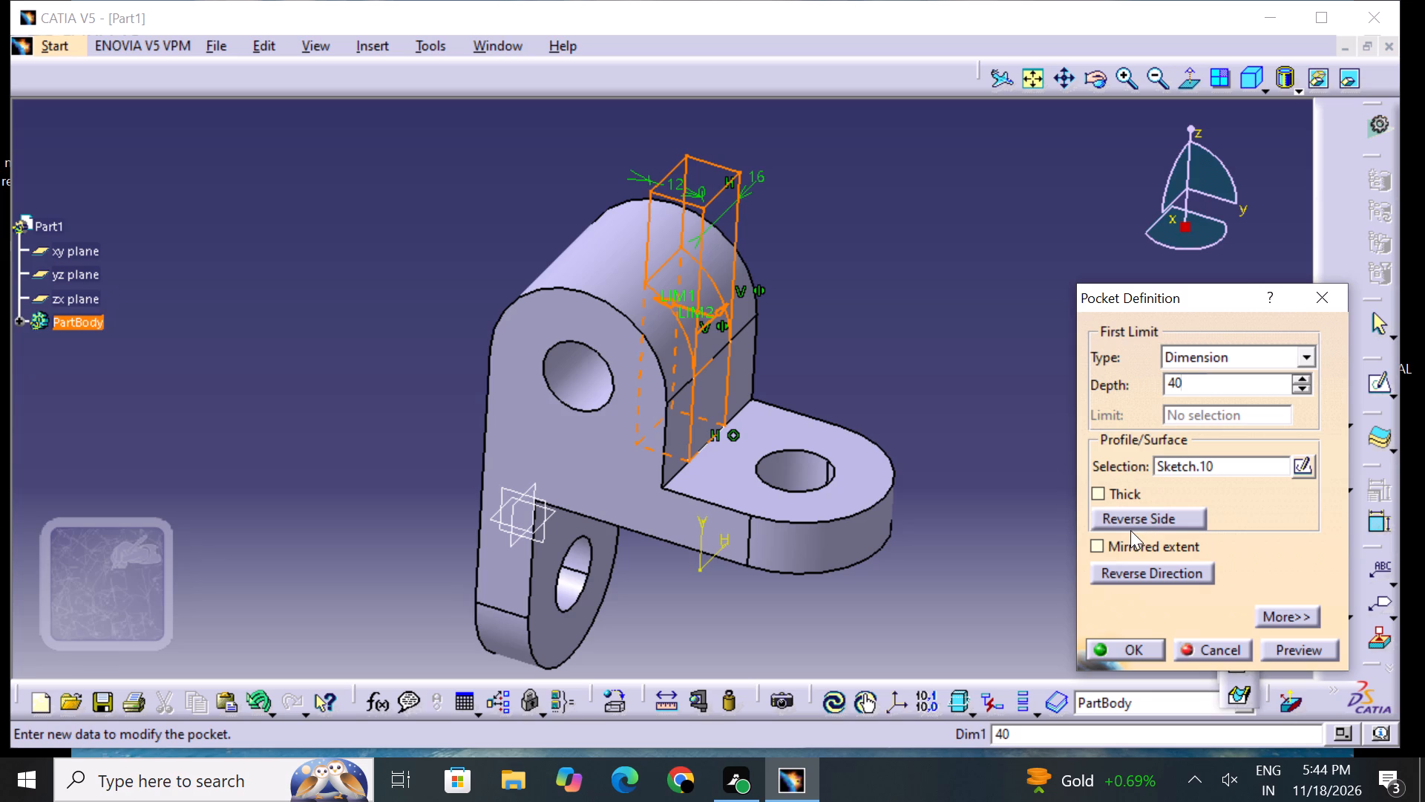
{"action": "left_click", "coordinate": [1130, 658]}
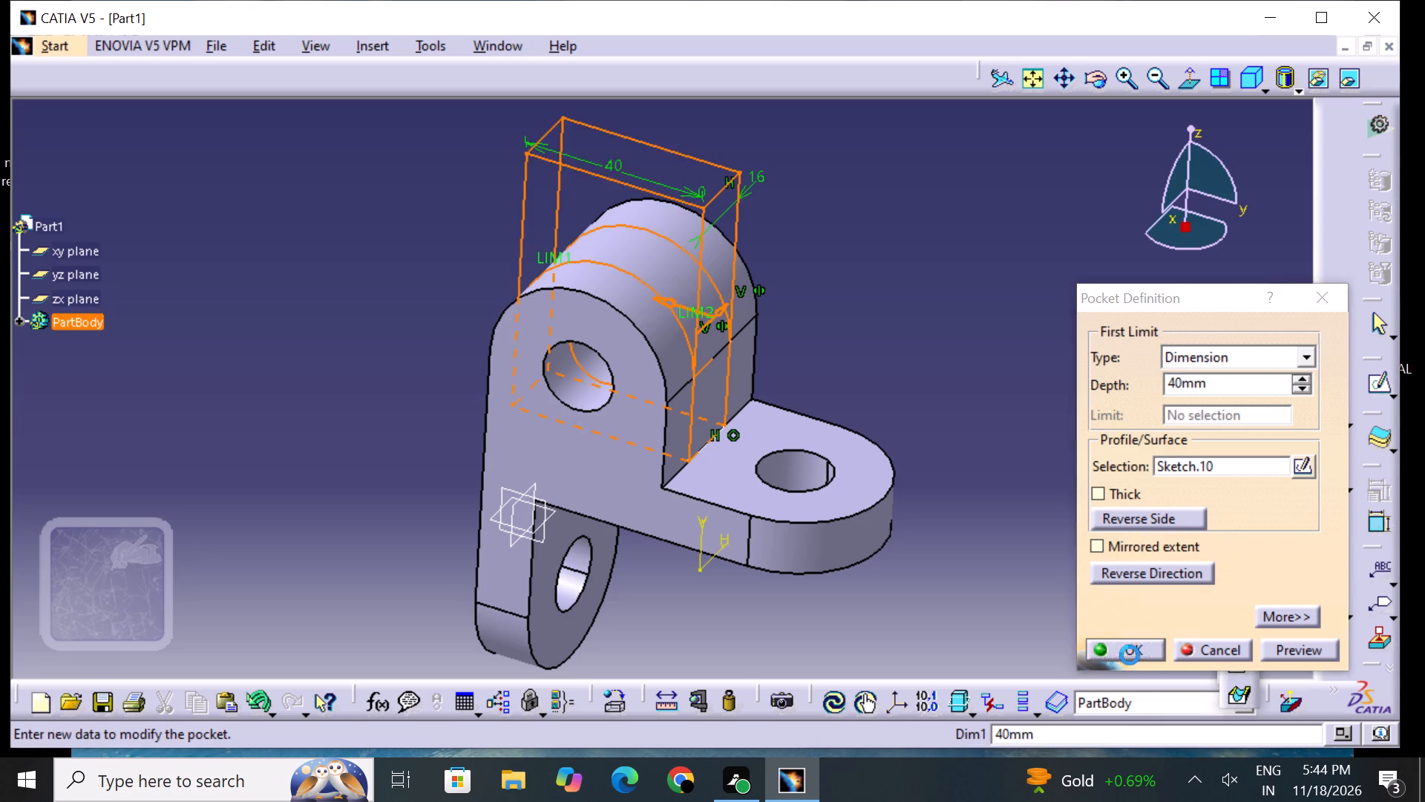
{"action": "left_click", "coordinate": [1055, 581]}
Examine the slotted head and the two holed lugs of the part from several sides.
{"action": "middle_click_drag", "start_coordinate": [965, 396], "coordinate": [955, 397]}
{"action": "right_click_drag", "start_coordinate": [965, 396], "coordinate": [955, 397]}
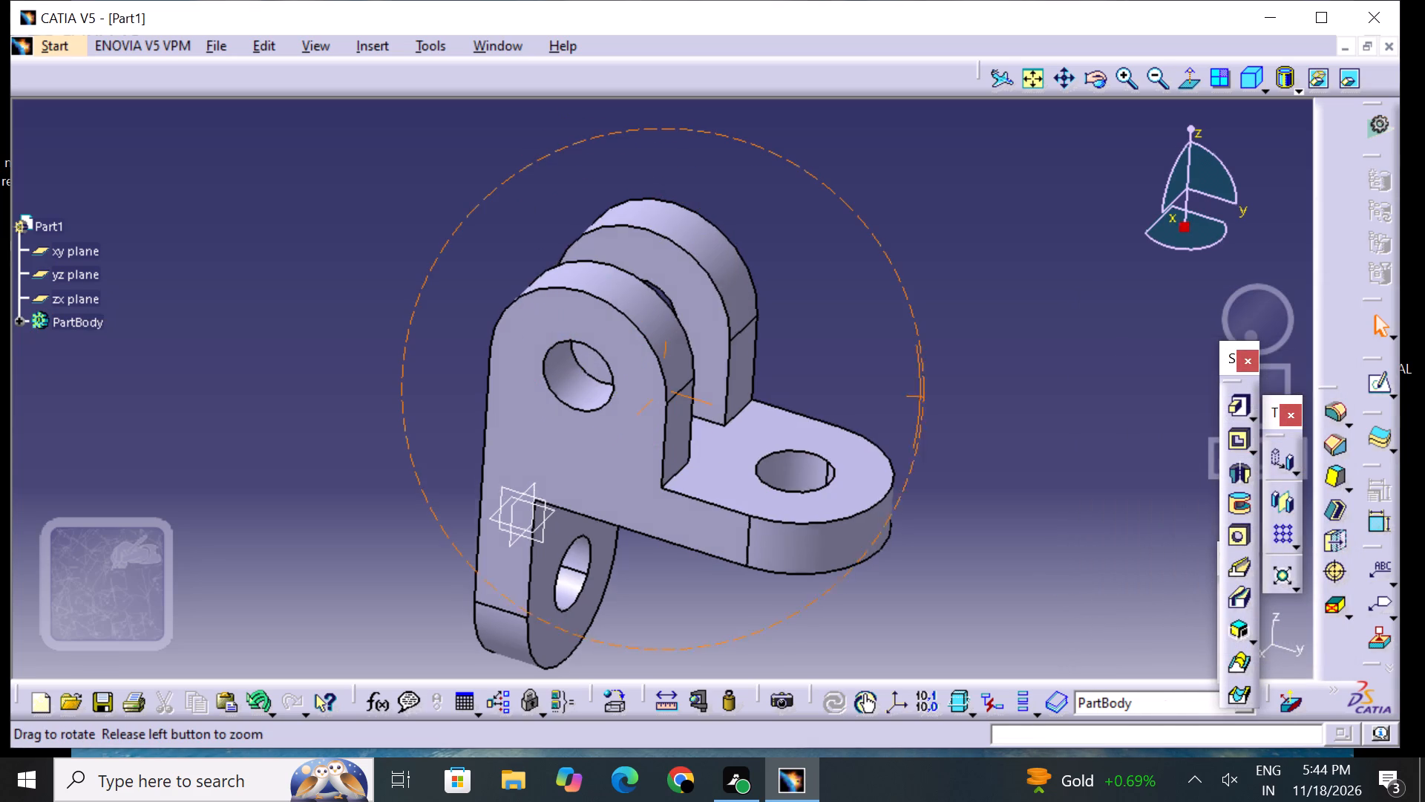
{"action": "middle_click_drag", "start_coordinate": [955, 397], "coordinate": [929, 403]}
{"action": "right_click_drag", "start_coordinate": [955, 397], "coordinate": [931, 403]}
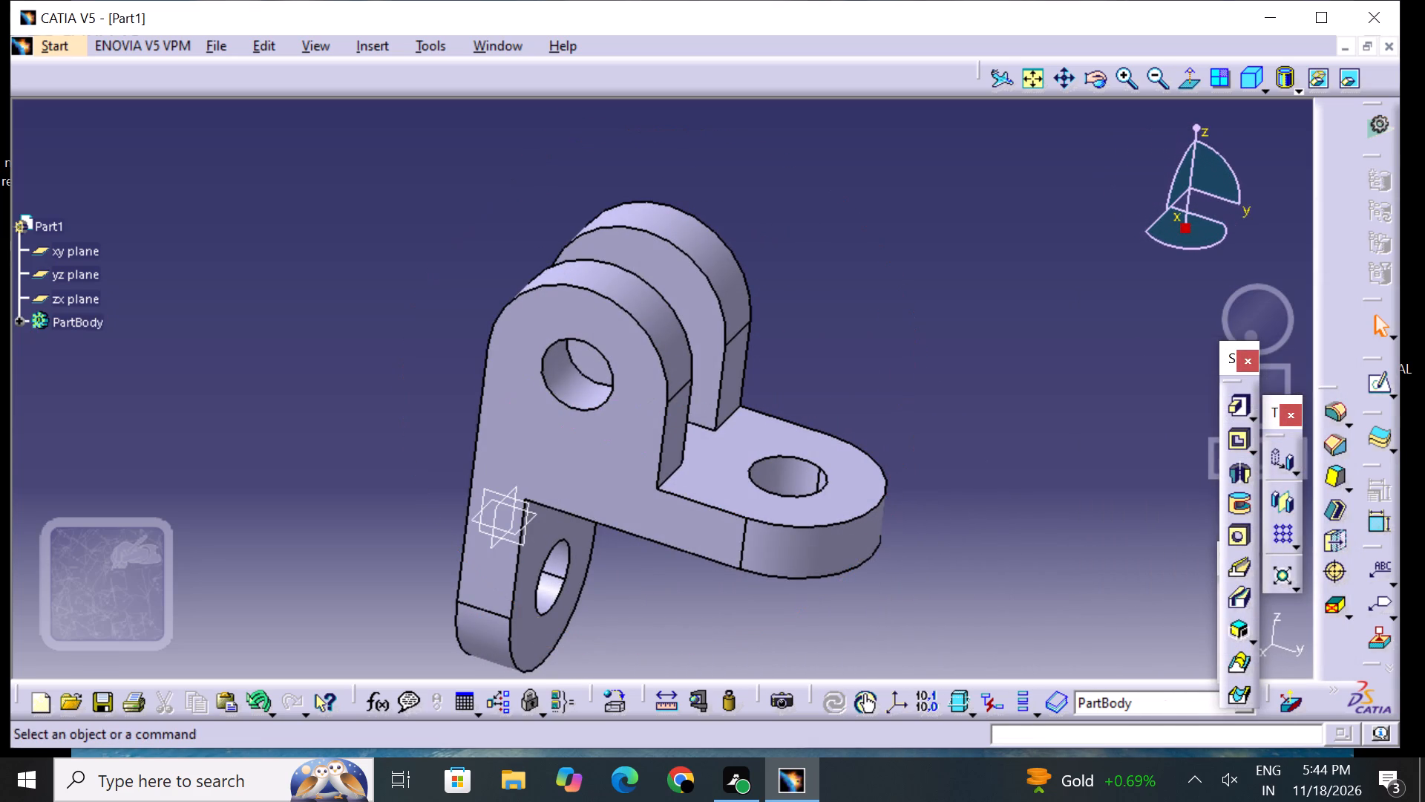
{"action": "middle_click_drag", "start_coordinate": [446, 402], "coordinate": [748, 364]}
{"action": "right_click_drag", "start_coordinate": [448, 402], "coordinate": [748, 364]}
{"action": "middle_click_drag", "start_coordinate": [814, 362], "coordinate": [814, 363]}
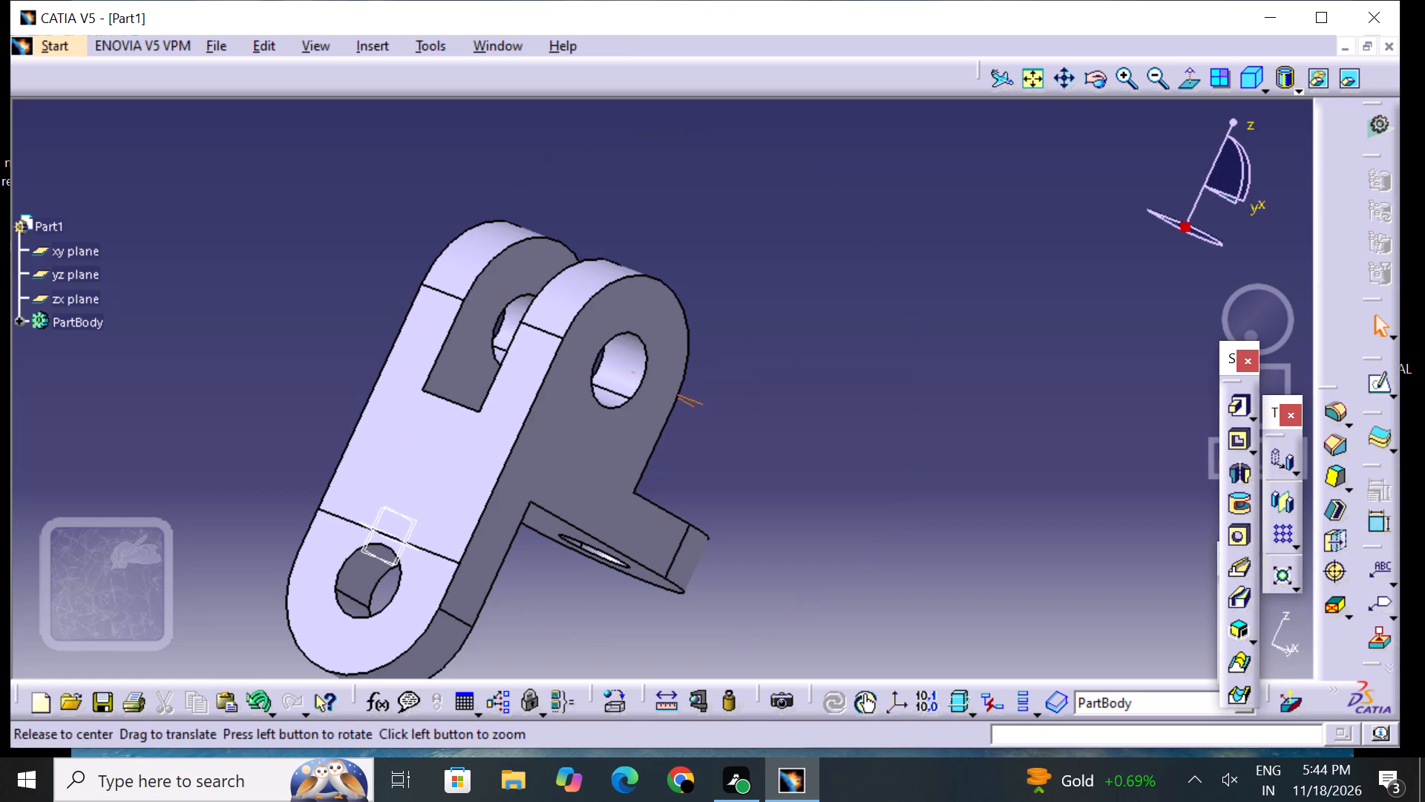
{"action": "middle_click_drag", "start_coordinate": [814, 363], "coordinate": [394, 376]}
{"action": "right_click_drag", "start_coordinate": [709, 369], "coordinate": [394, 376]}
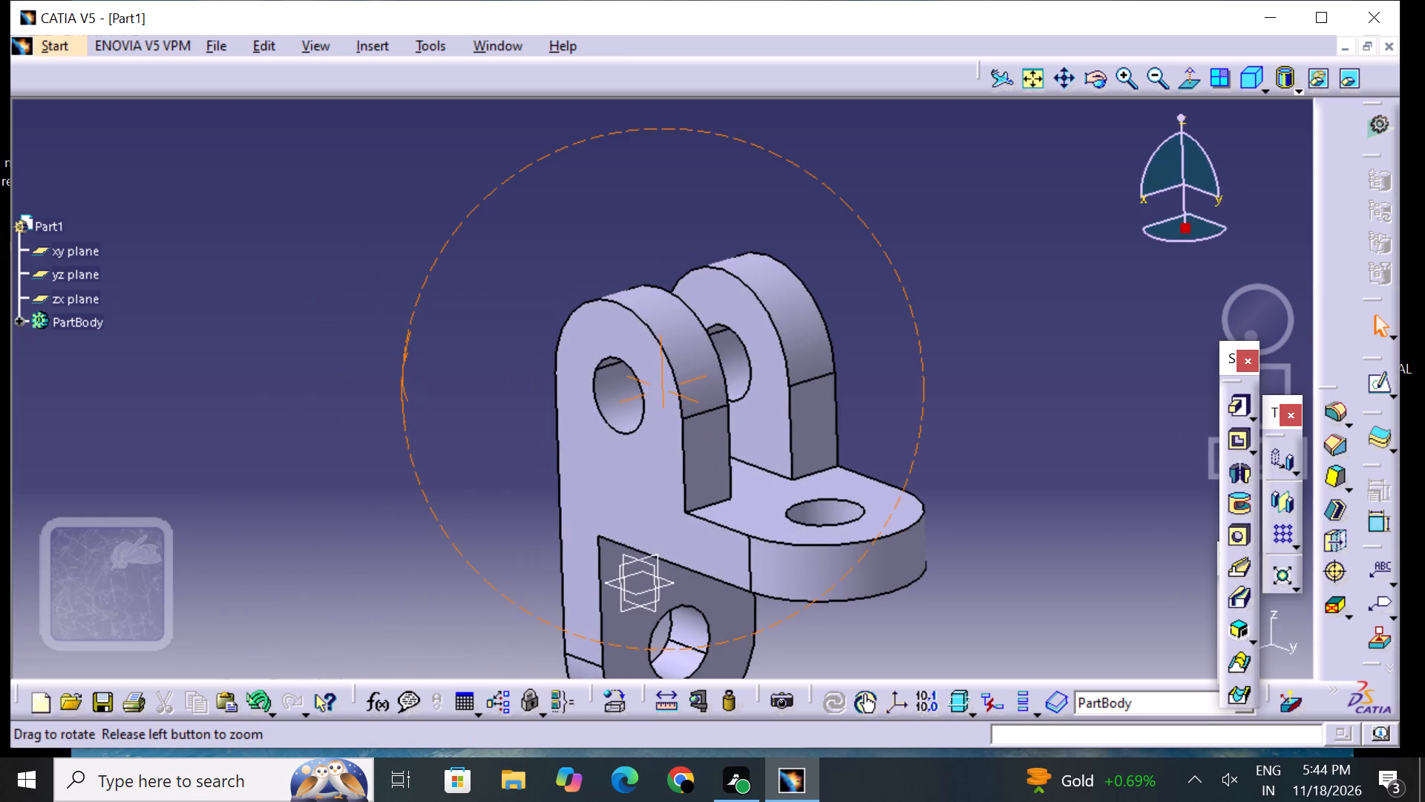
{"action": "middle_click_drag", "start_coordinate": [394, 376], "coordinate": [388, 378]}
{"action": "right_click_drag", "start_coordinate": [394, 376], "coordinate": [388, 378]}
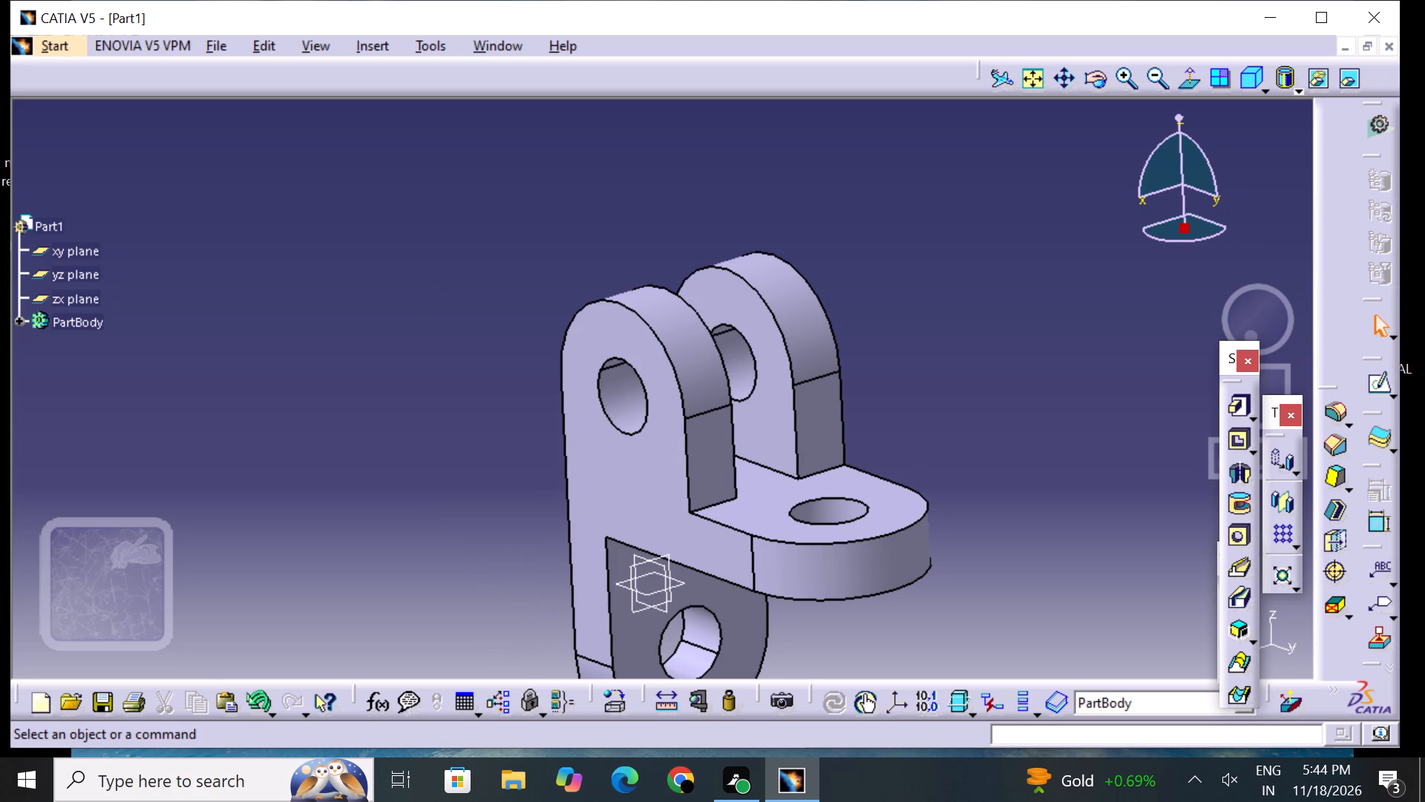
{"action": "middle_click_drag", "start_coordinate": [890, 400], "coordinate": [553, 526]}
{"action": "right_click_drag", "start_coordinate": [890, 400], "coordinate": [553, 526]}
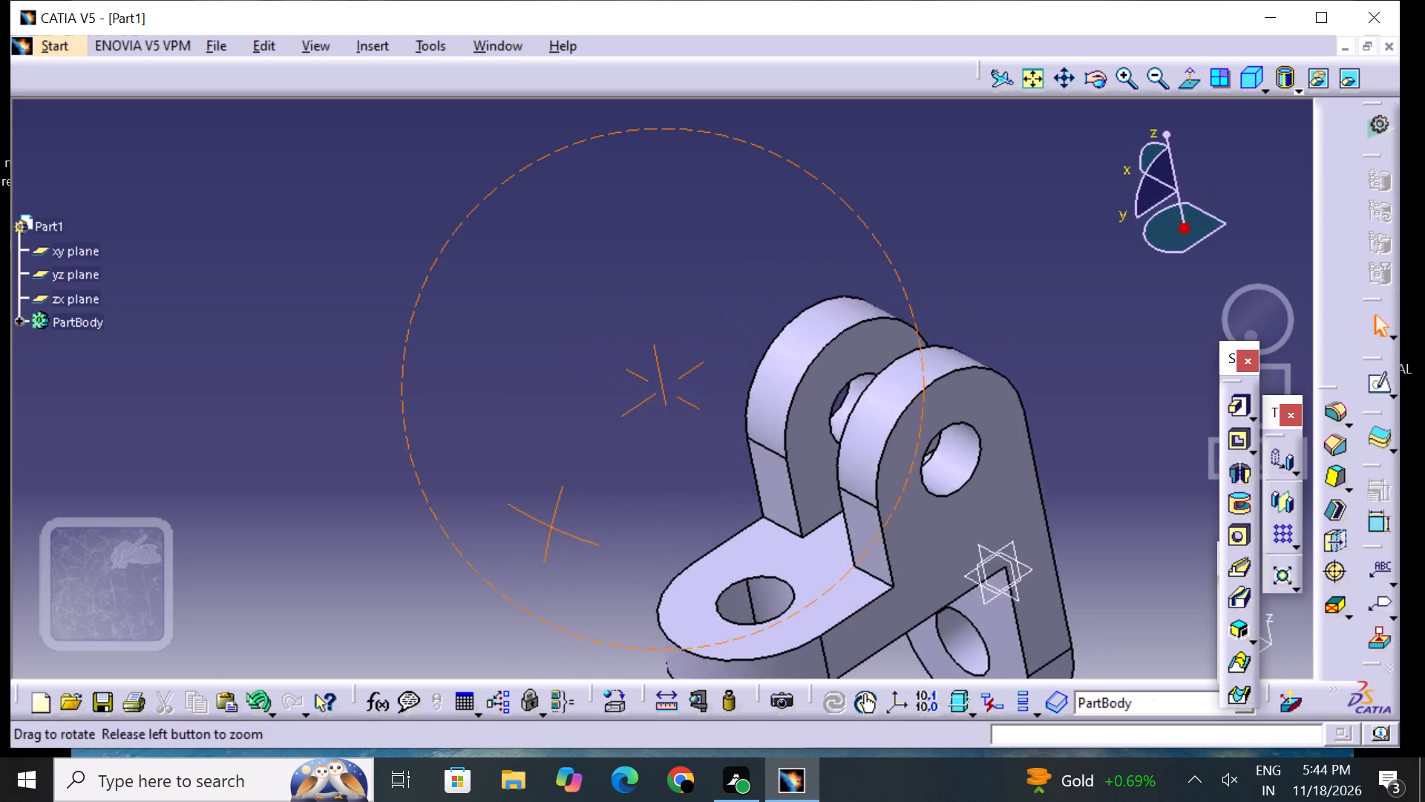
{"action": "middle_click_drag", "start_coordinate": [553, 526], "coordinate": [787, 485]}
{"action": "right_click_drag", "start_coordinate": [553, 526], "coordinate": [787, 485]}
{"action": "middle_click_drag", "start_coordinate": [744, 497], "coordinate": [692, 396]}
{"action": "middle_click_drag", "start_coordinate": [519, 397], "coordinate": [520, 397]}
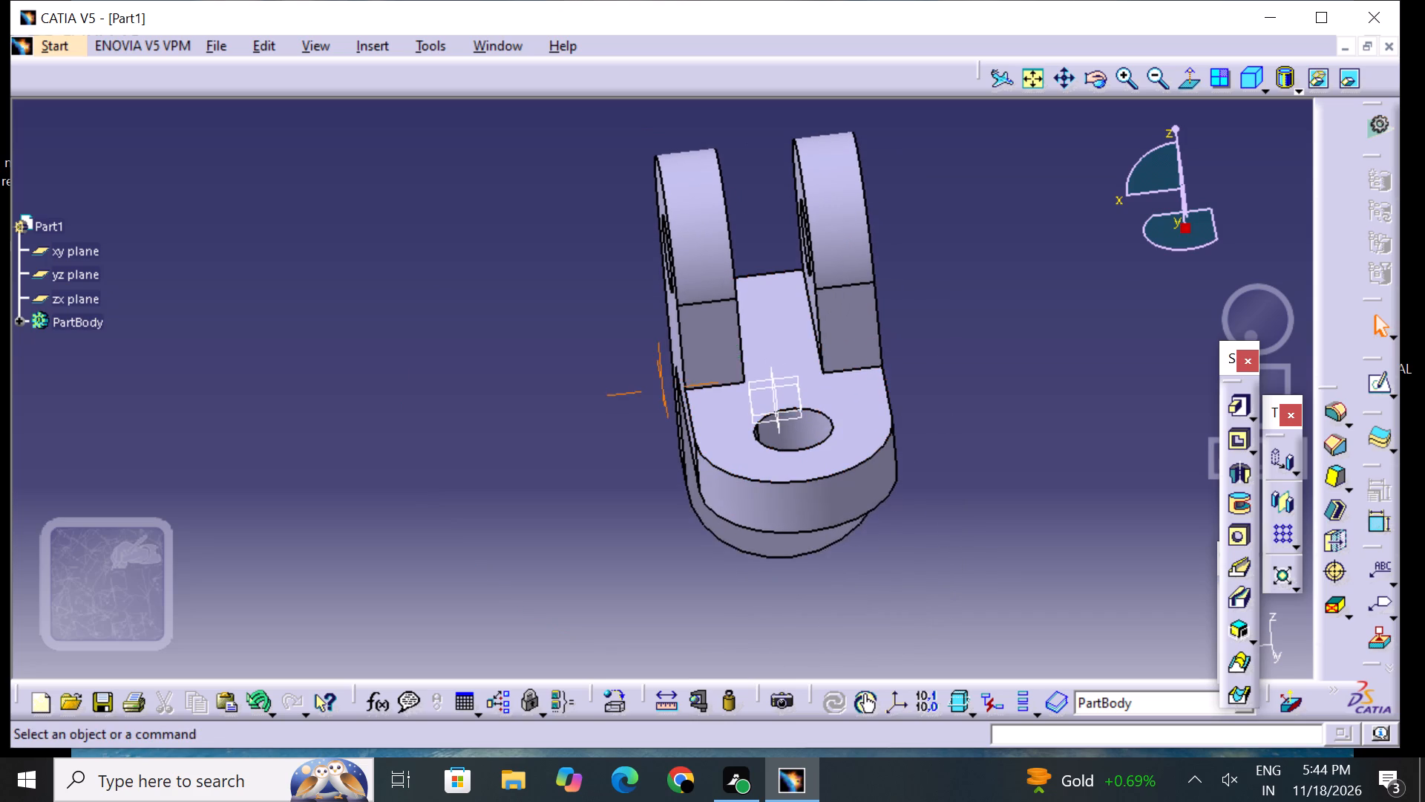
{"action": "middle_click_drag", "start_coordinate": [520, 397], "coordinate": [585, 357]}
{"action": "right_click_drag", "start_coordinate": [523, 402], "coordinate": [584, 358]}
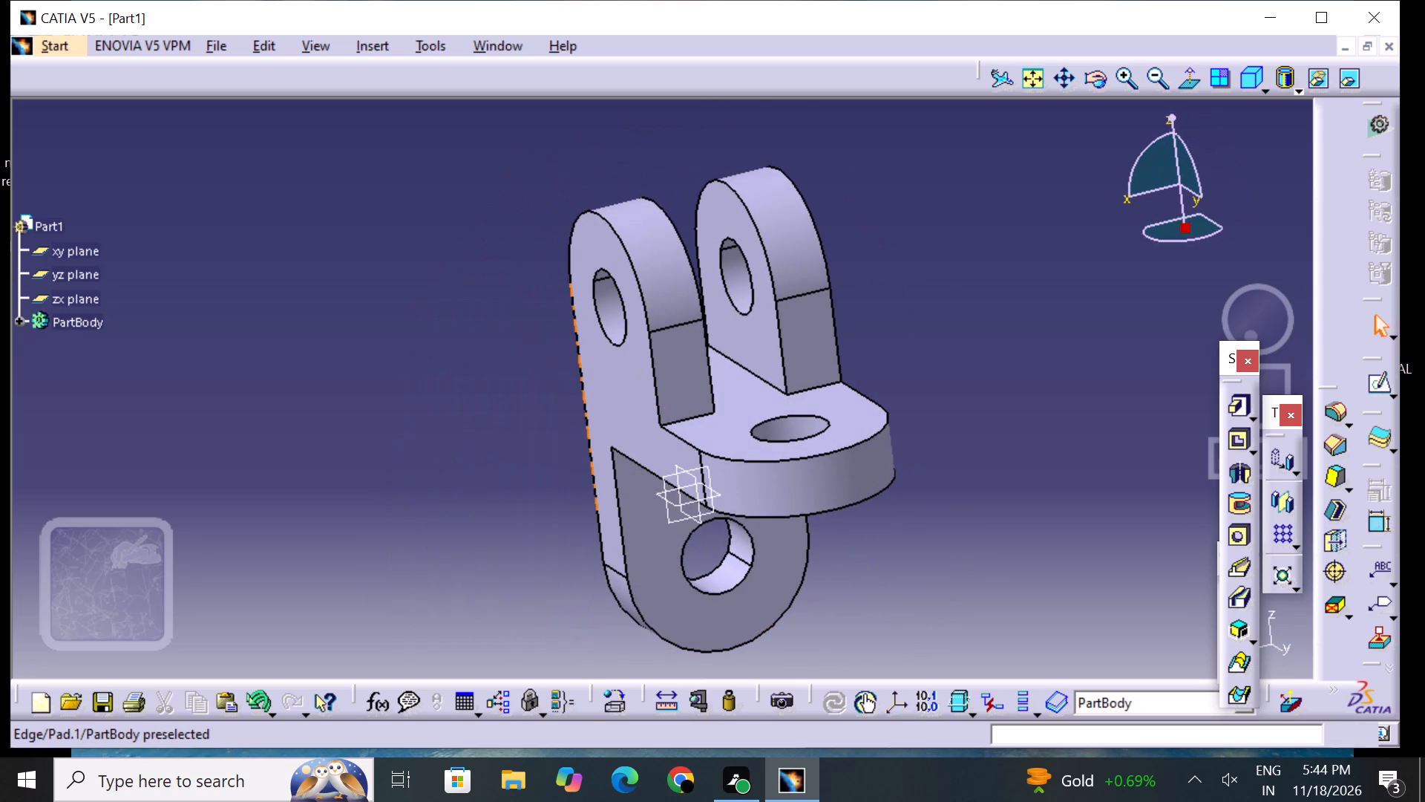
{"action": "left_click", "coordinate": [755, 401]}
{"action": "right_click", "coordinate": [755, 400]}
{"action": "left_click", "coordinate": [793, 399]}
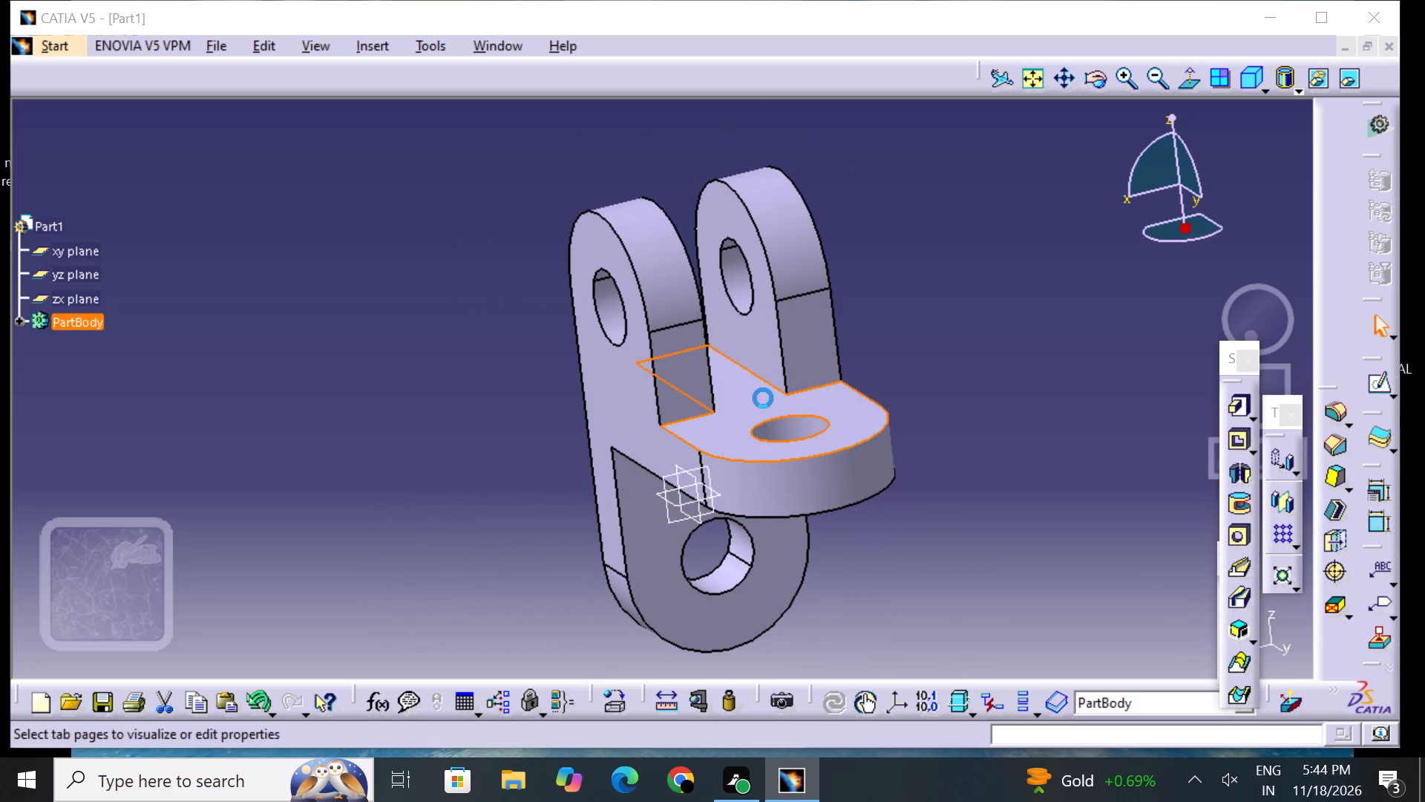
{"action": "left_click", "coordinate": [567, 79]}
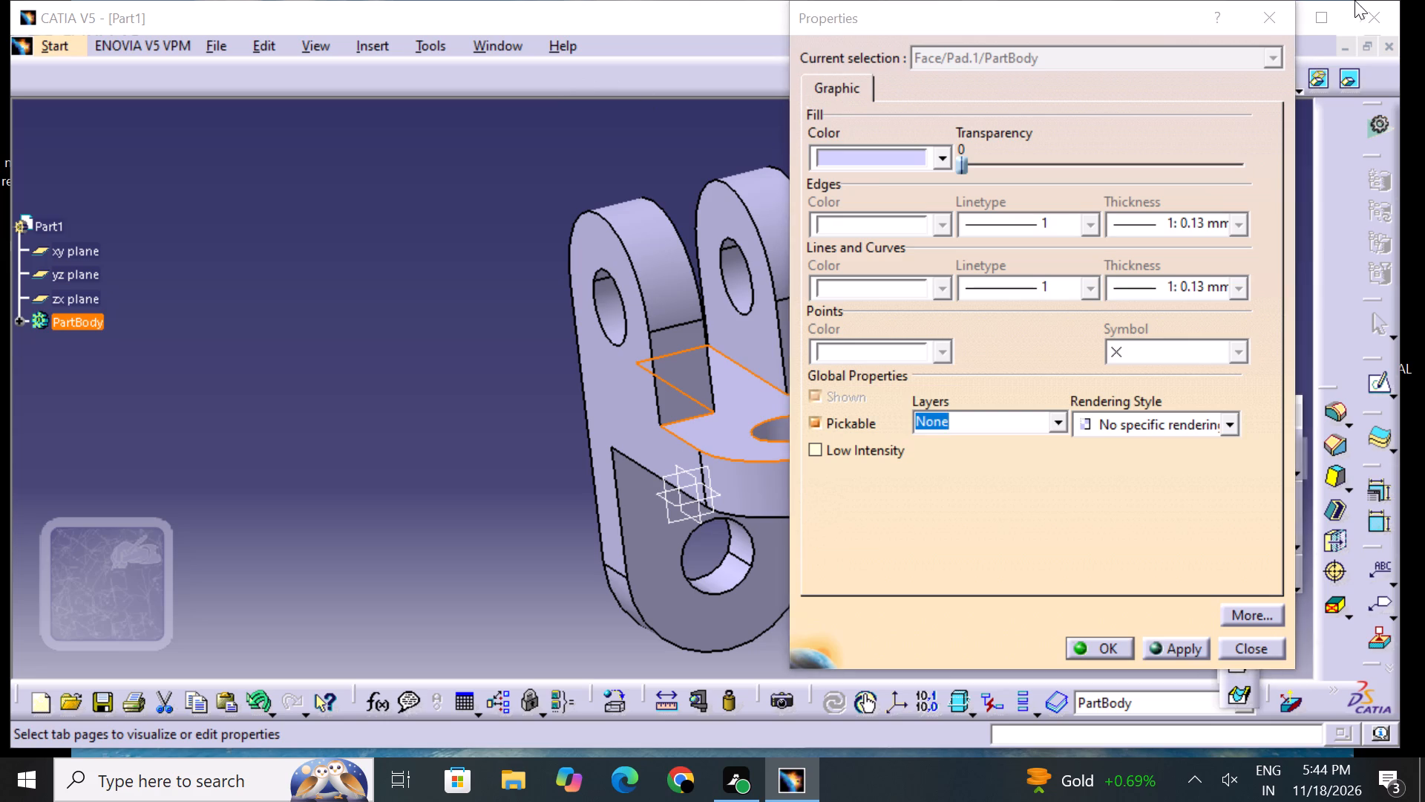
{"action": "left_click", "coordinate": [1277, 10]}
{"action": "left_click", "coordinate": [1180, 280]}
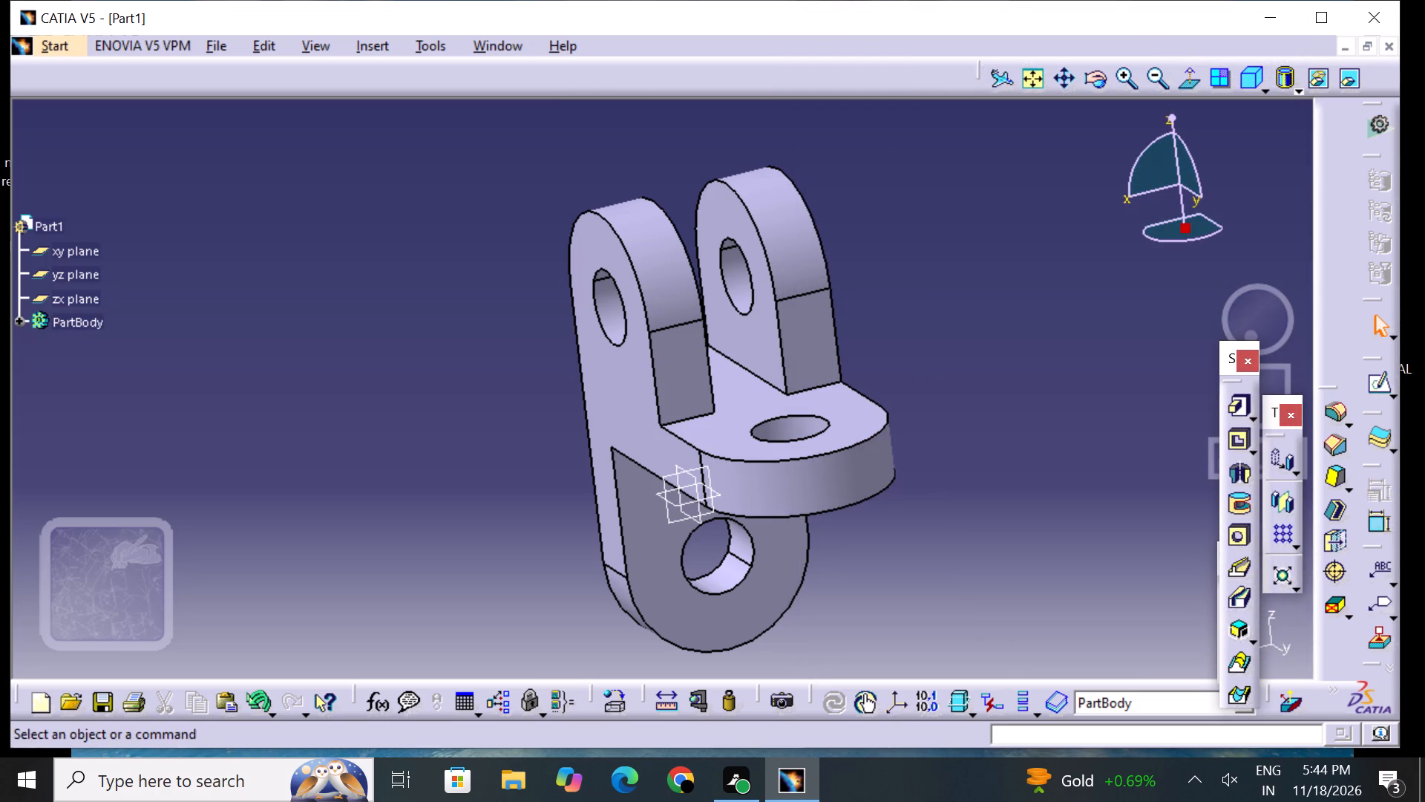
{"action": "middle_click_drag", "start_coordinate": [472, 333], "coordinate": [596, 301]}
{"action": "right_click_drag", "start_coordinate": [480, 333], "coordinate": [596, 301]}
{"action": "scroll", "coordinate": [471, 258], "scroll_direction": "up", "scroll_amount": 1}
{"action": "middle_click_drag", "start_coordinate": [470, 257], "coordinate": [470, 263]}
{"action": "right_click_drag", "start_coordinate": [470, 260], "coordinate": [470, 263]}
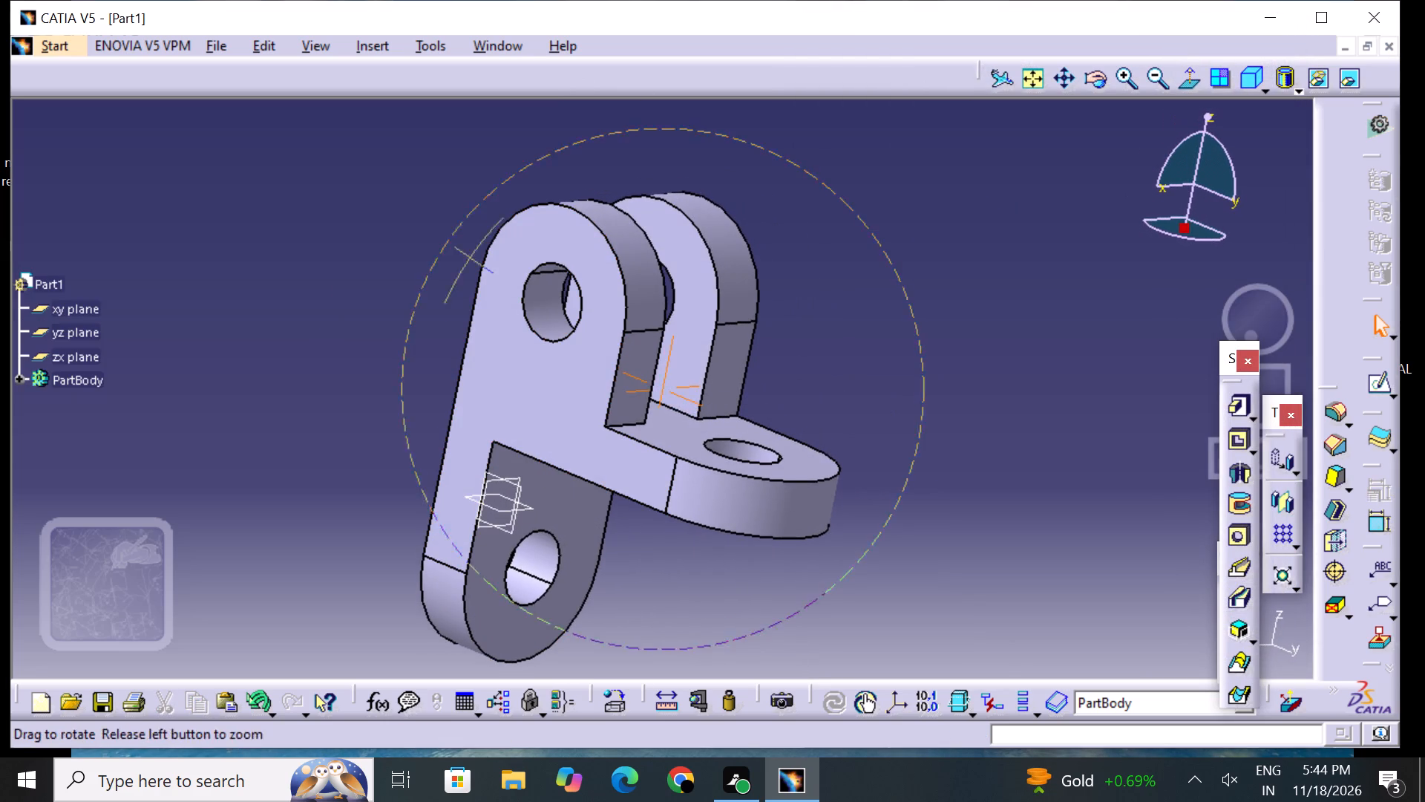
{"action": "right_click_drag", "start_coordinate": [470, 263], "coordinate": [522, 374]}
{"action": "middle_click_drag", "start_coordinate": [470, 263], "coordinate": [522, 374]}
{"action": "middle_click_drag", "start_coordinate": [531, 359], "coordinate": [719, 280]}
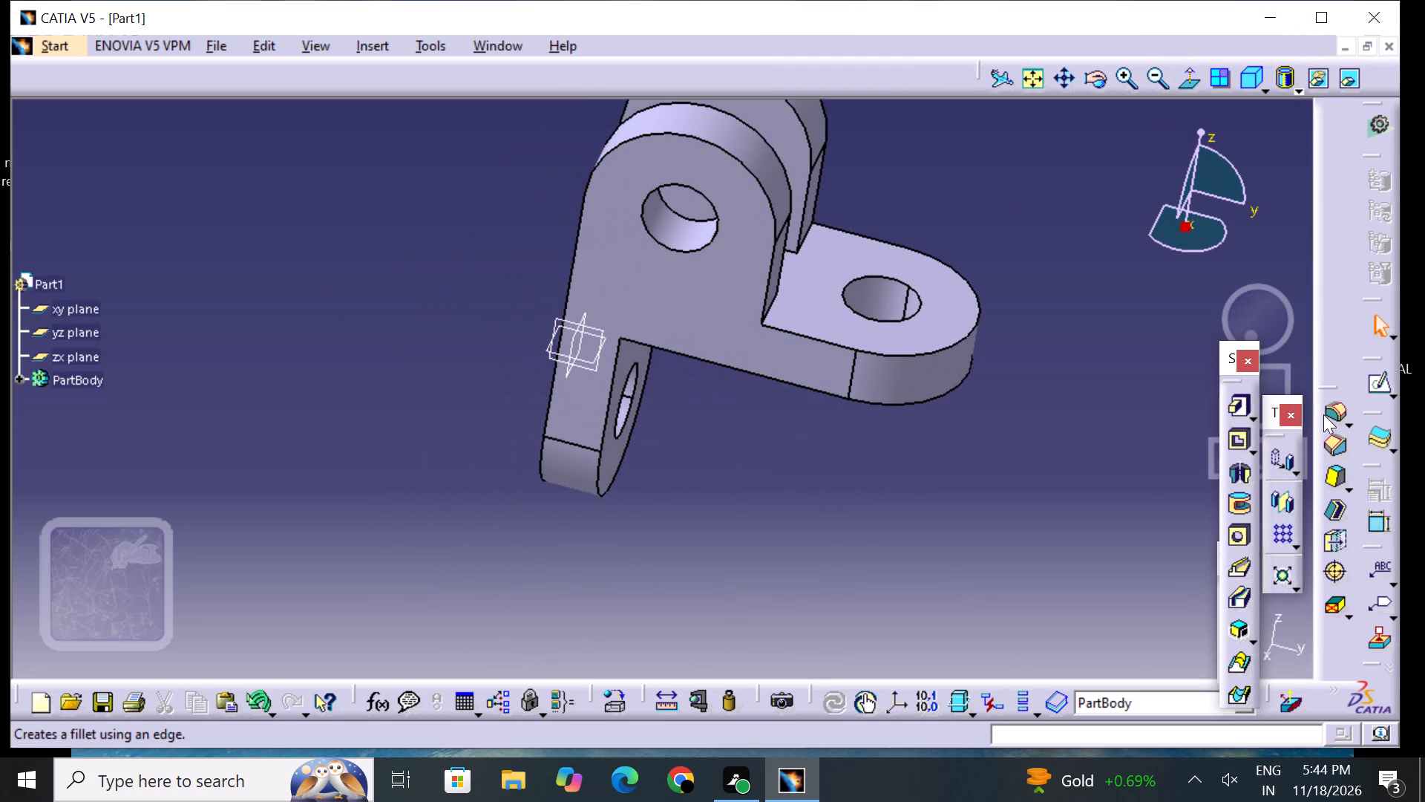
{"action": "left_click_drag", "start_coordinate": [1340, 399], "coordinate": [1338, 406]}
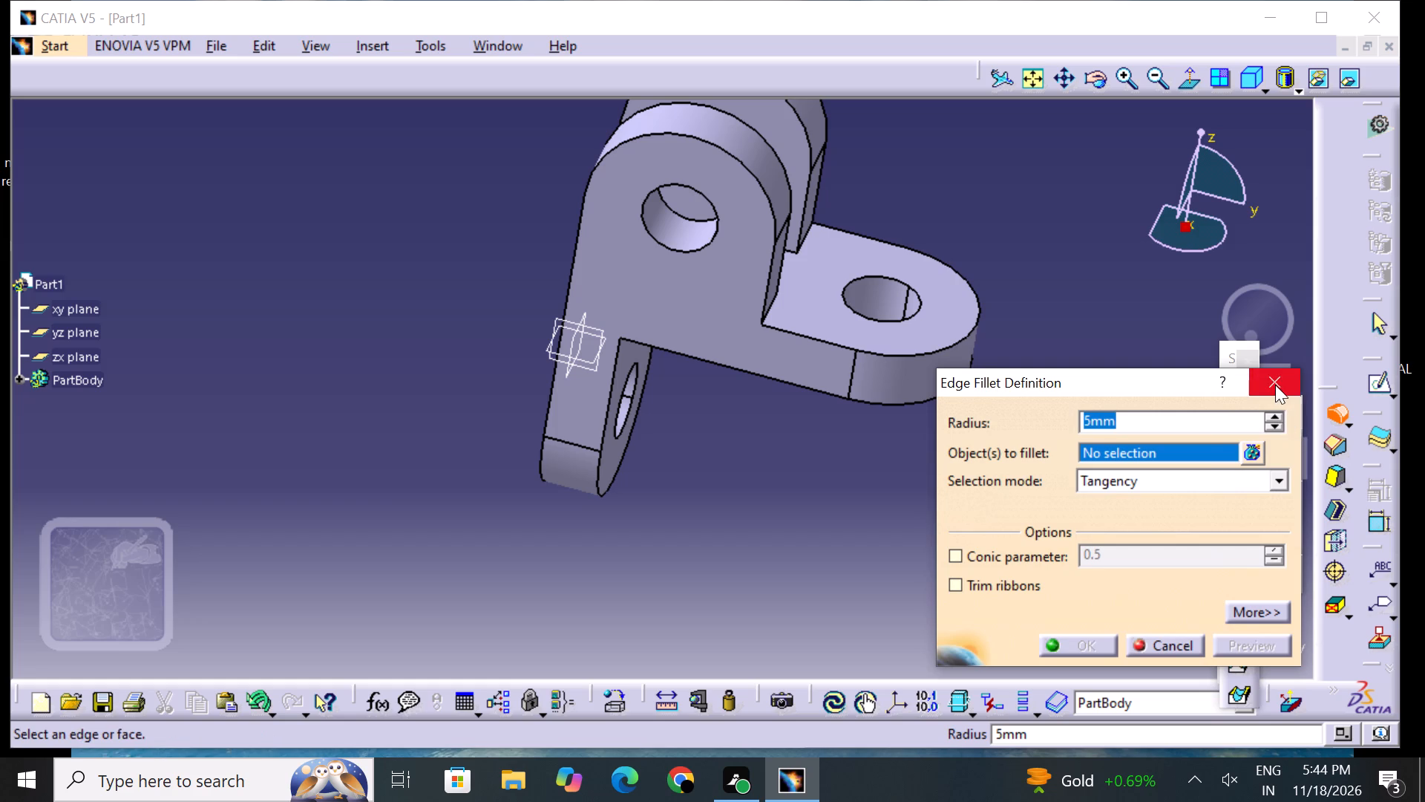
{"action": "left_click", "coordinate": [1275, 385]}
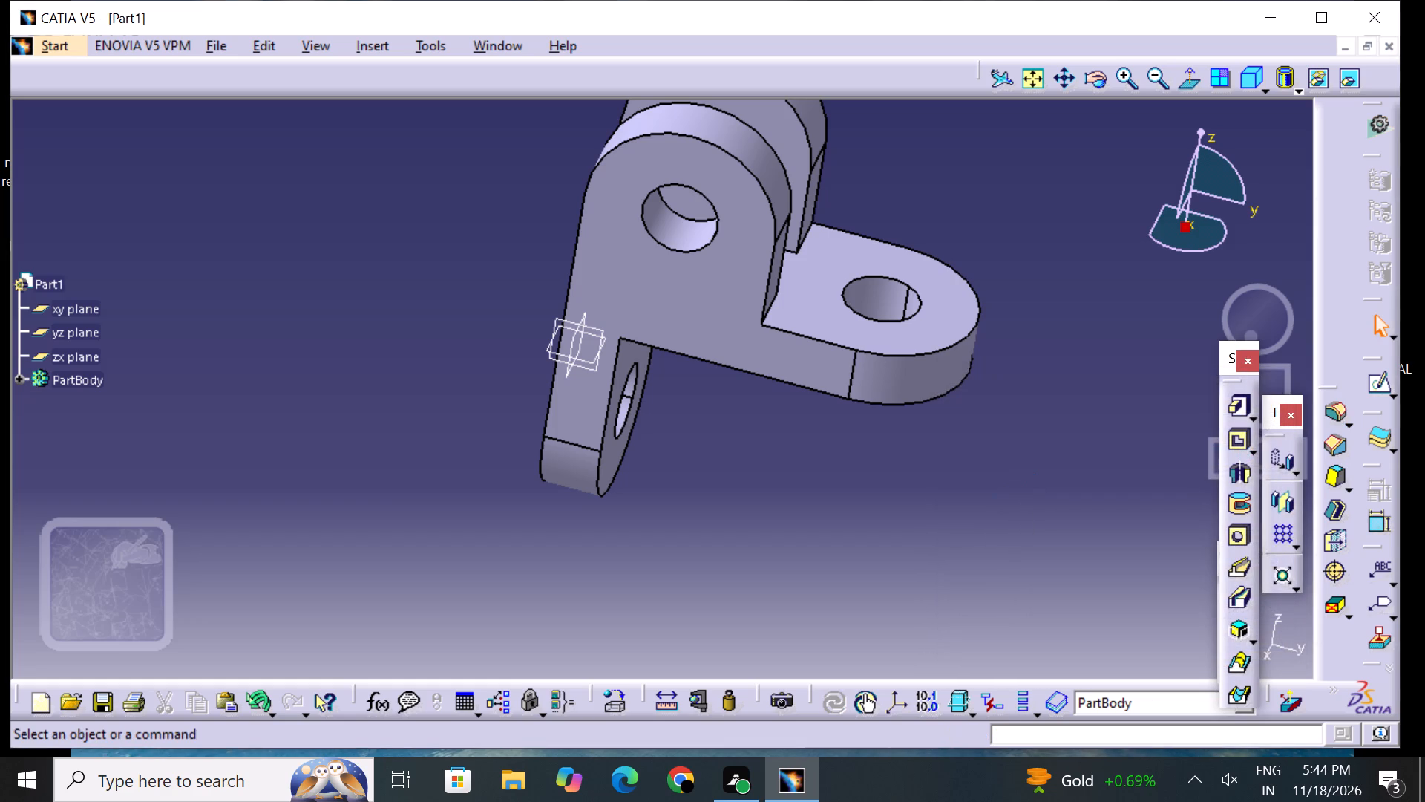
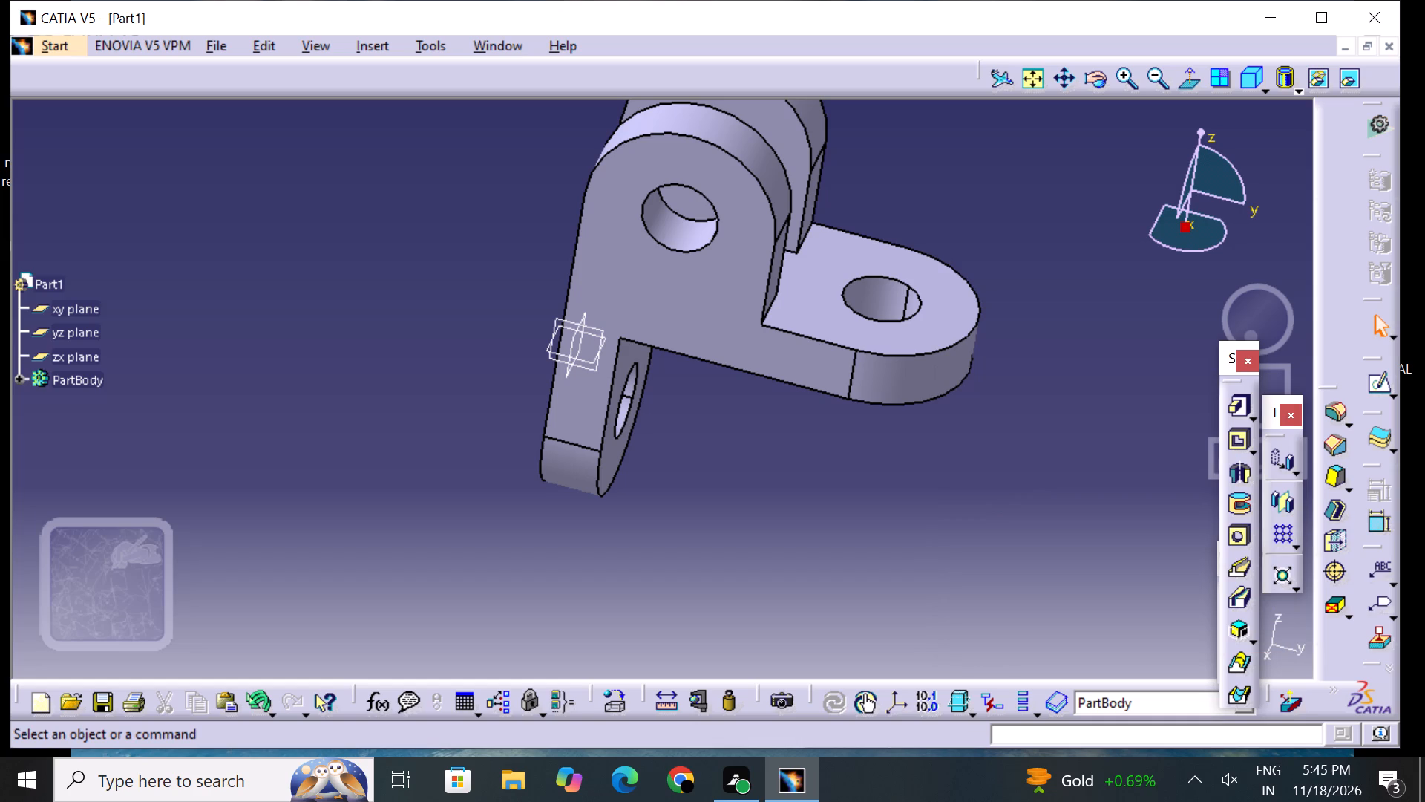
Fillet the two edges where the clevis arms' end faces meet the top of the horizontal lug with a 5 mm radius.
{"action": "left_click", "coordinate": [1341, 412]}
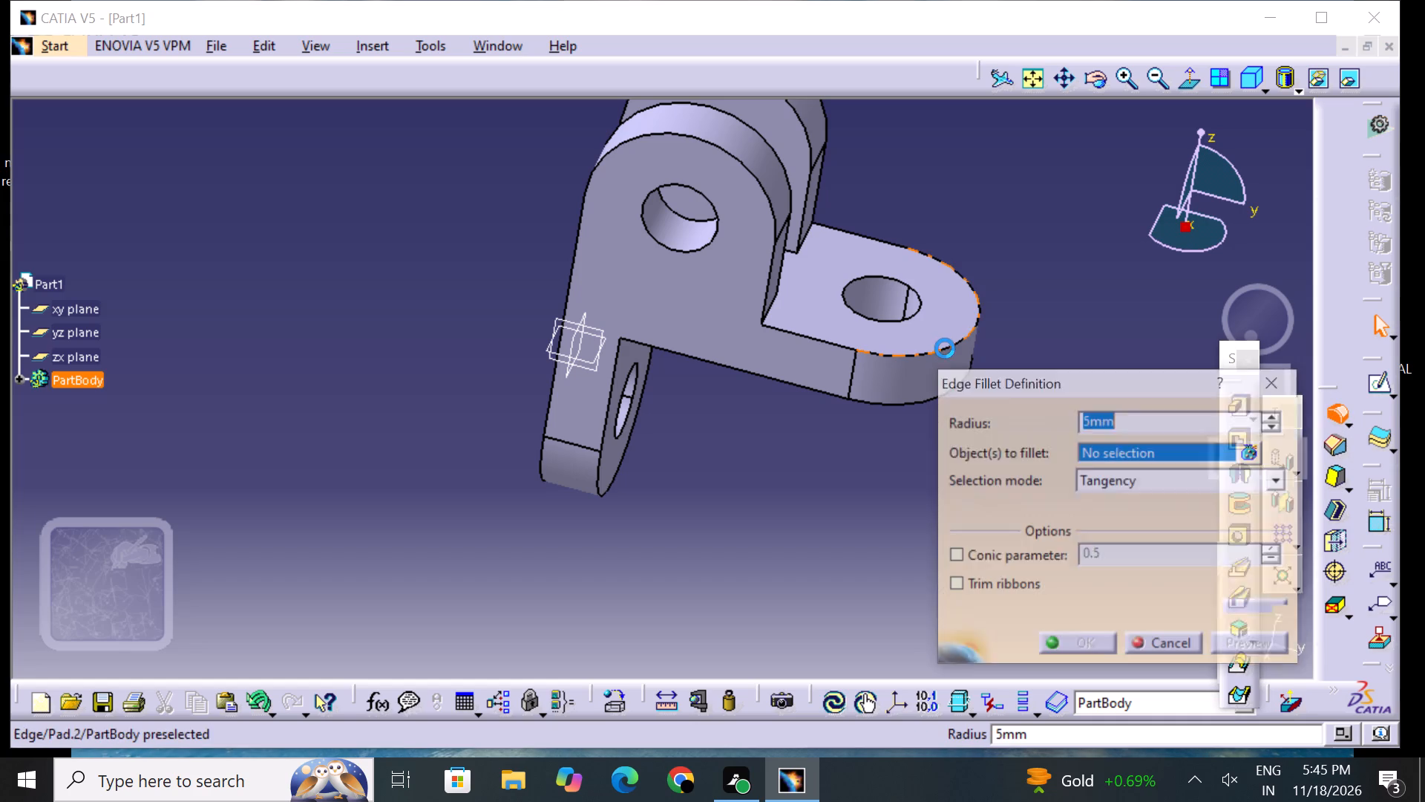
{"action": "middle_click_drag", "start_coordinate": [945, 348], "coordinate": [655, 432]}
{"action": "right_click_drag", "start_coordinate": [920, 359], "coordinate": [655, 432]}
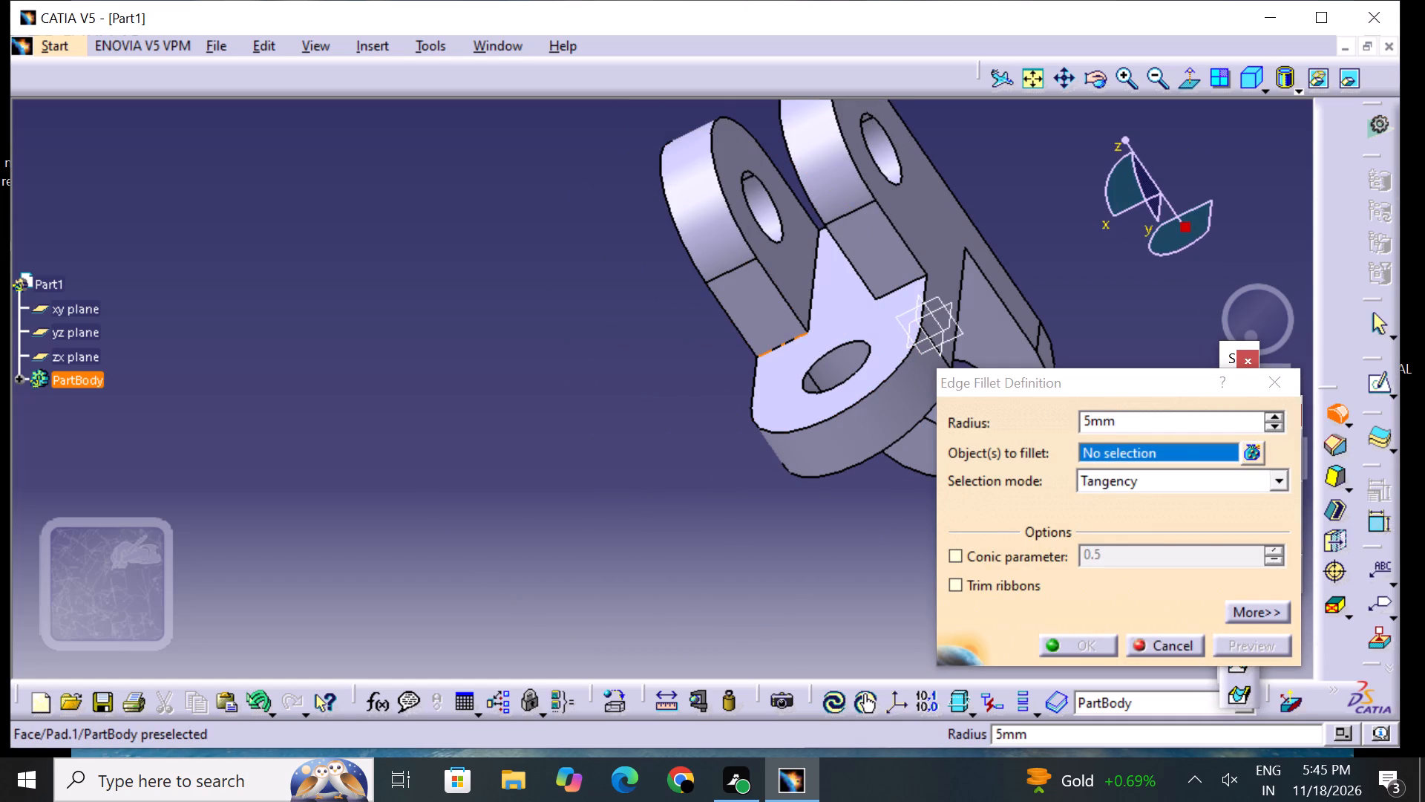
{"action": "left_click", "coordinate": [788, 343]}
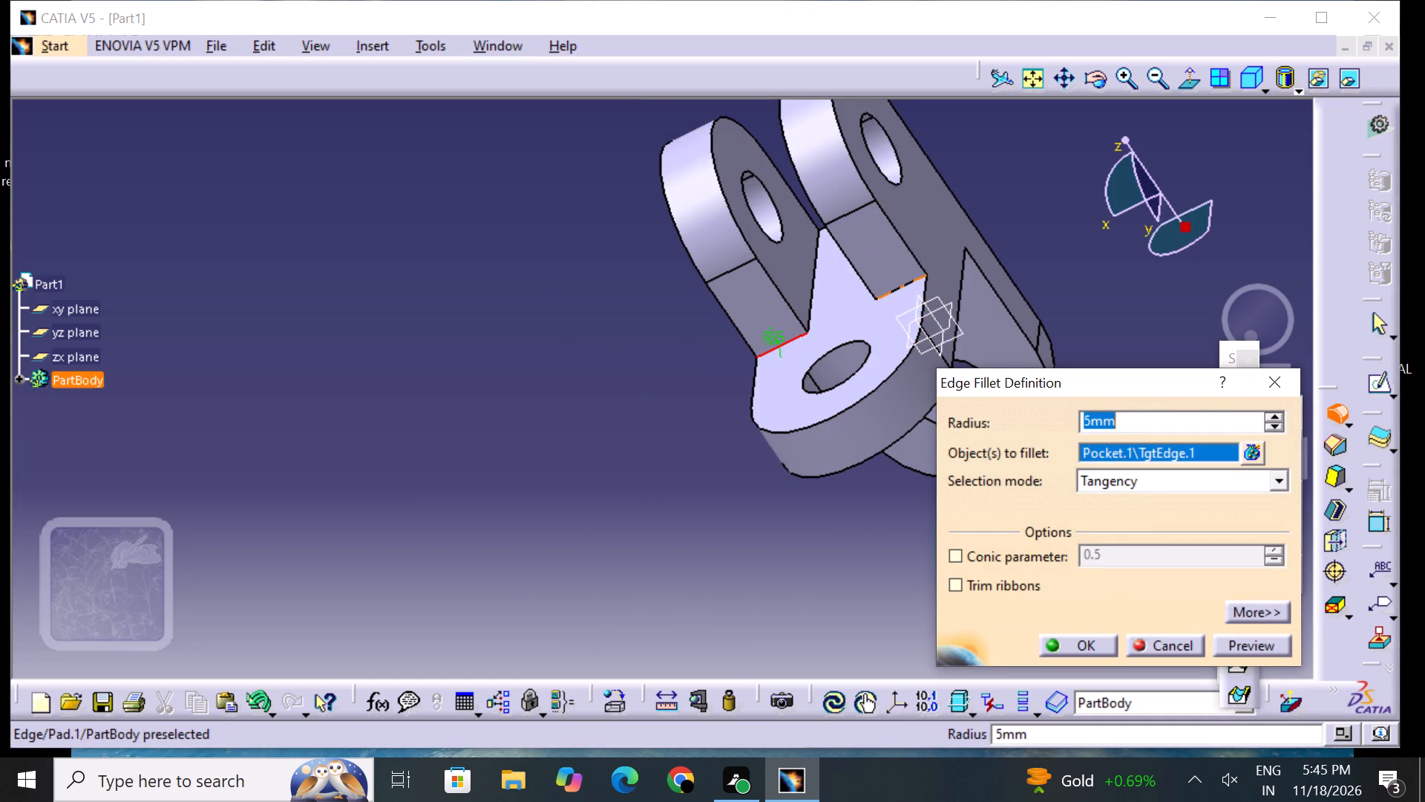
{"action": "left_click", "coordinate": [907, 283]}
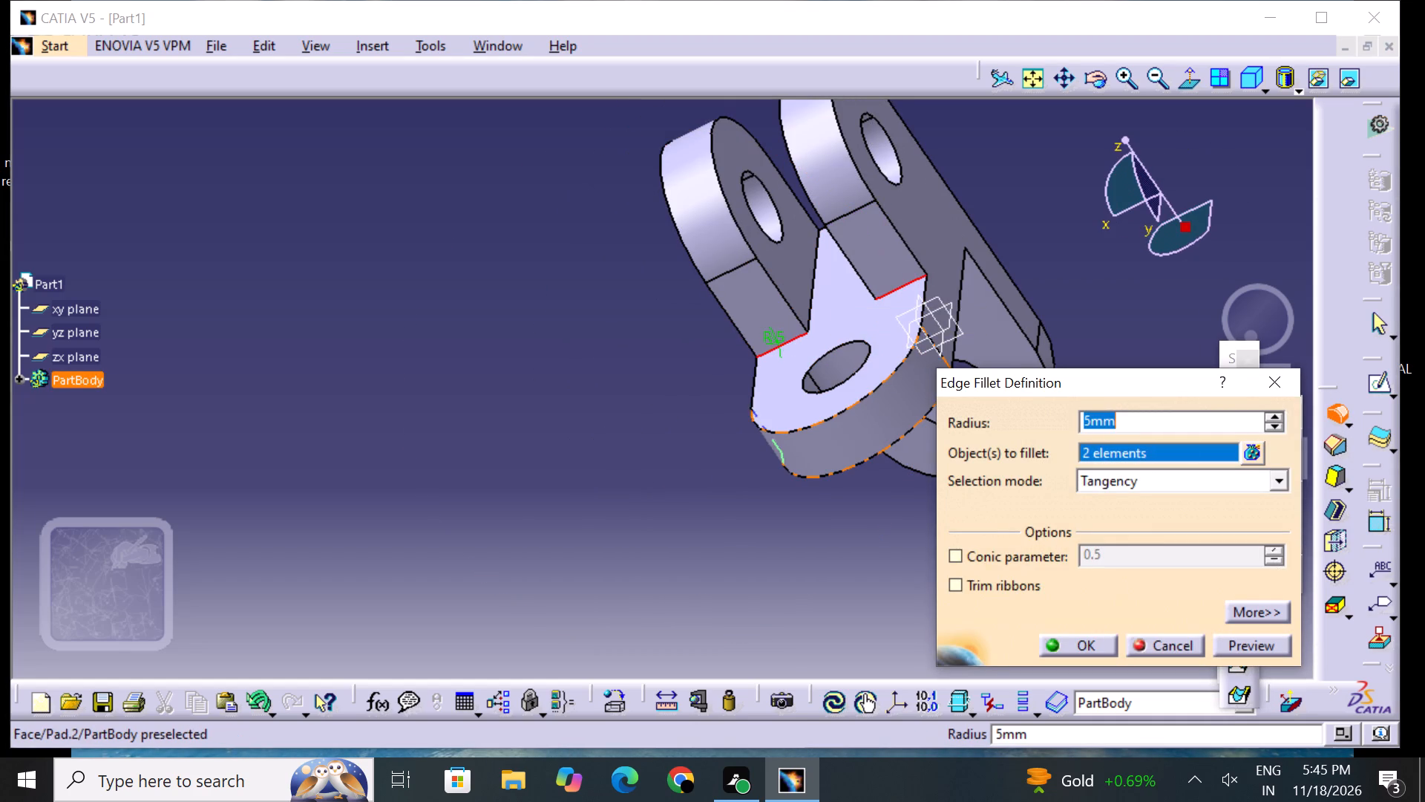
{"action": "left_click", "coordinate": [1075, 642]}
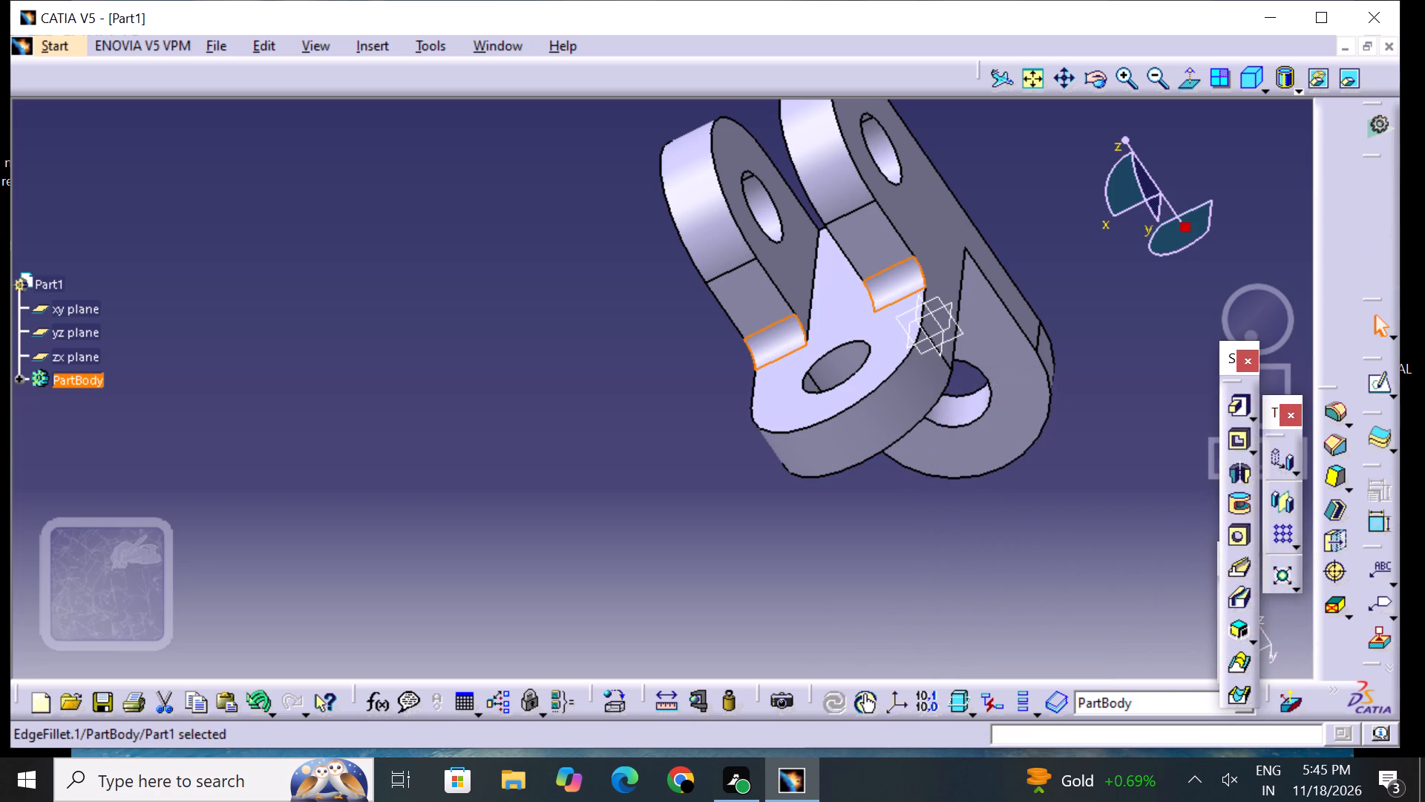
{"action": "left_click", "coordinate": [839, 614]}
Set the radius of the edge fillet between the clevis arms and the horizontal lug to 2 mm.
{"action": "middle_click_drag", "start_coordinate": [615, 409], "coordinate": [754, 358]}
{"action": "right_click_drag", "start_coordinate": [615, 409], "coordinate": [764, 345]}
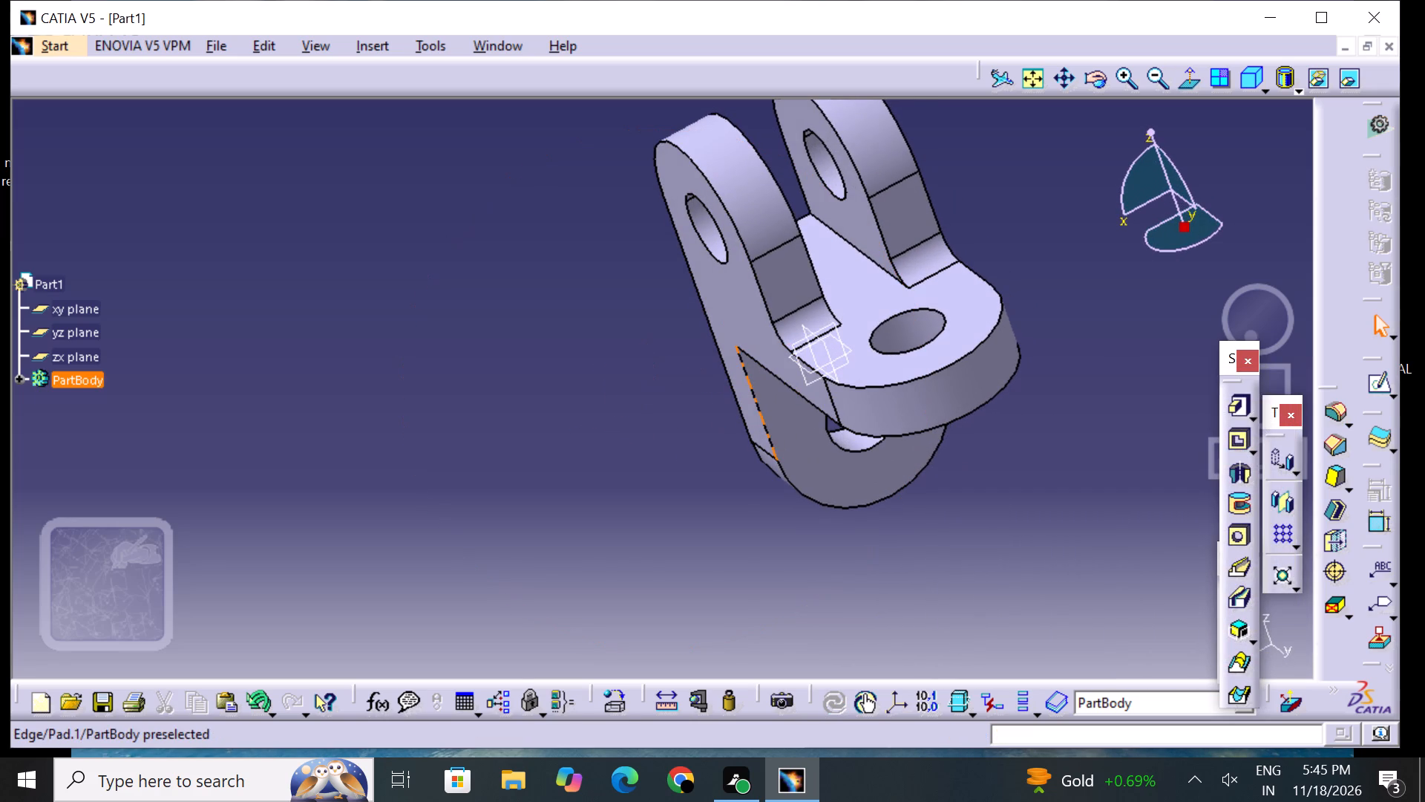
{"action": "left_click", "coordinate": [816, 327]}
{"action": "double_click", "coordinate": [818, 313]}
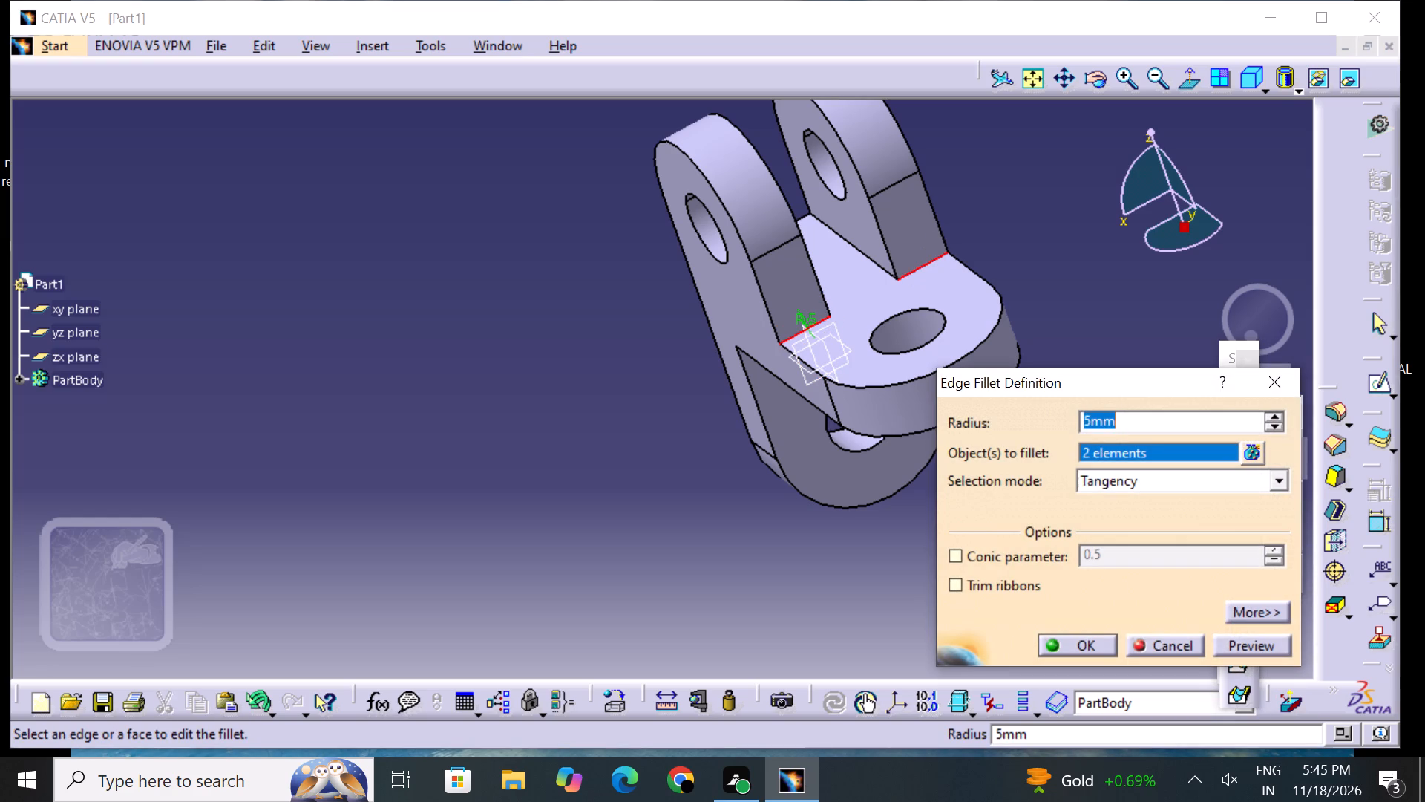
{"action": "key", "text": "BackSpace"}
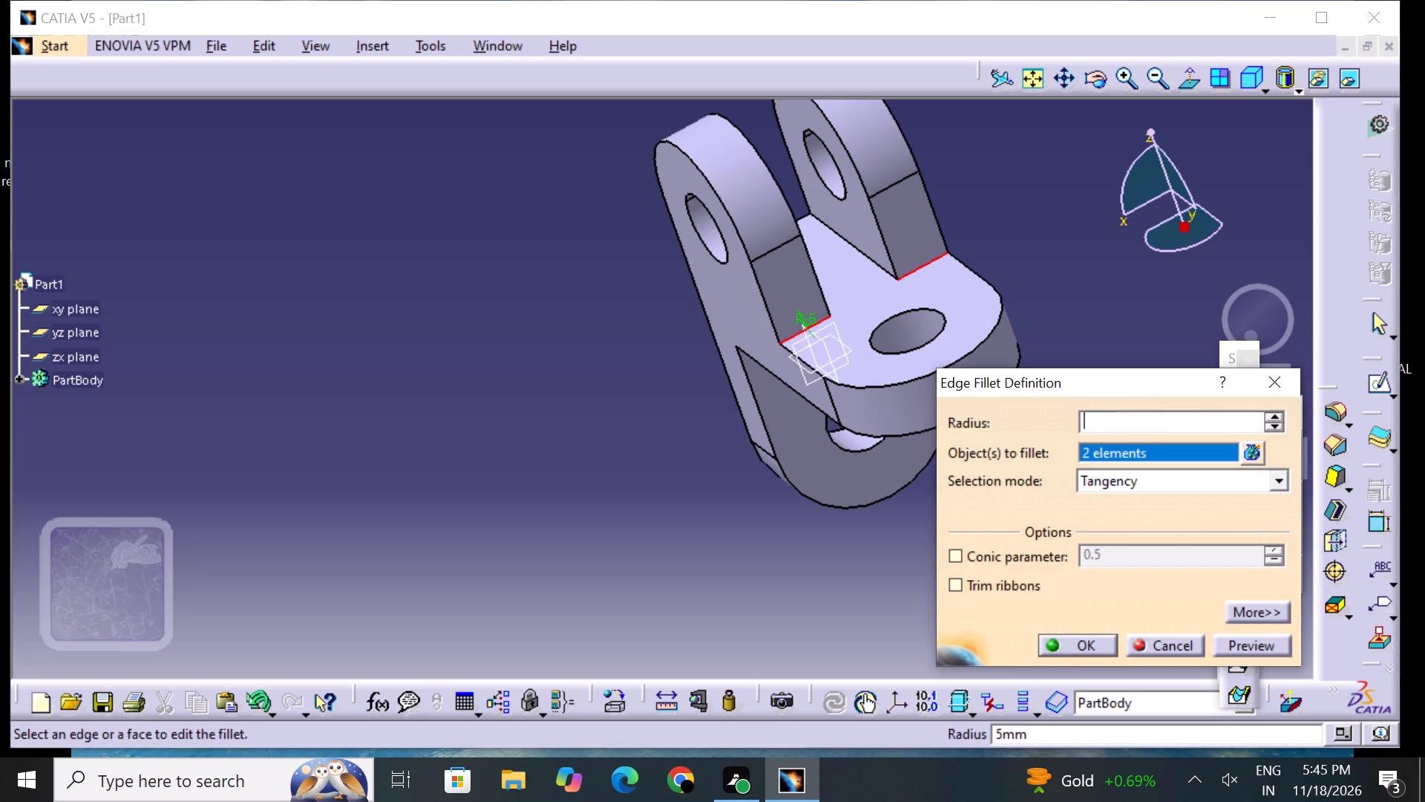
{"action": "key", "text": "2"}
{"action": "key", "text": "Return"}
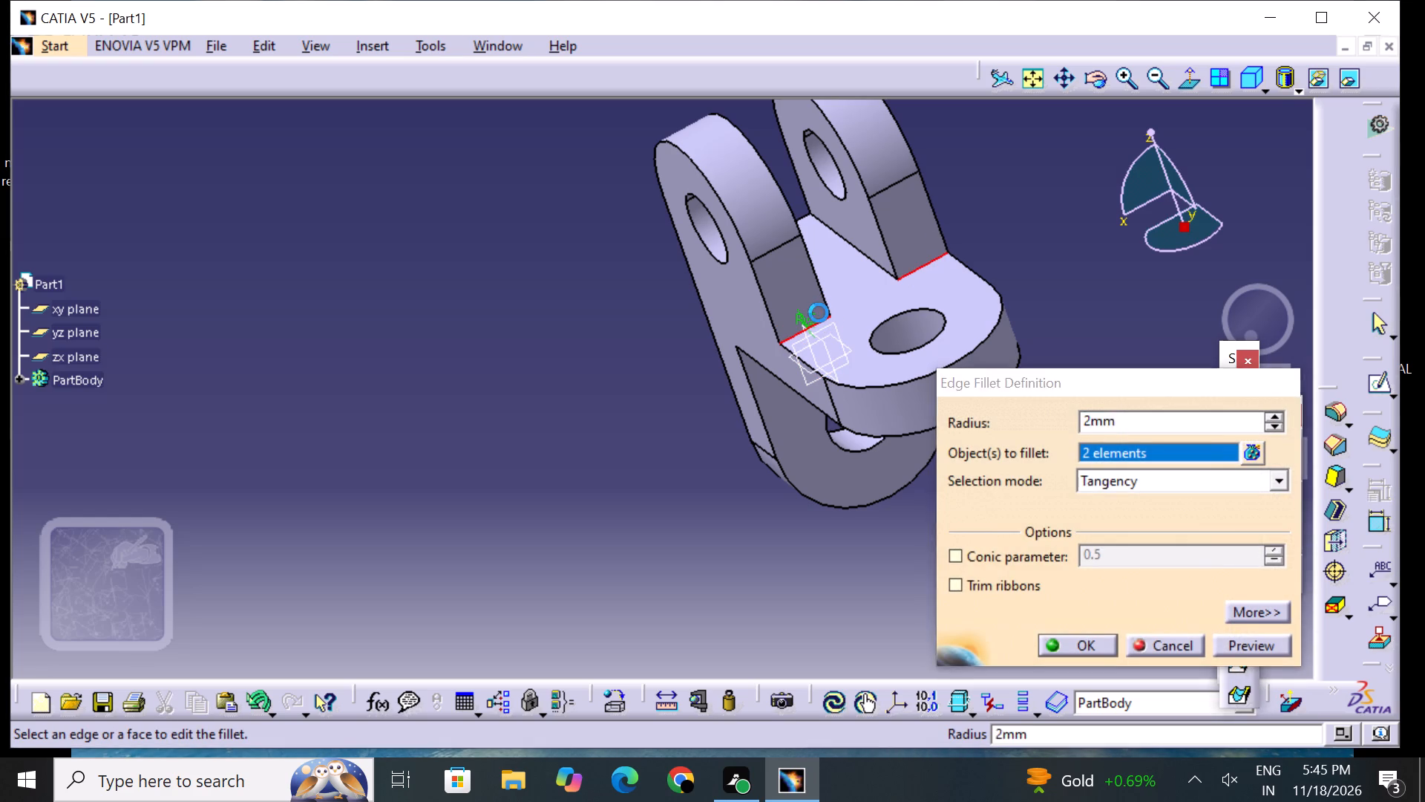
{"action": "left_click", "coordinate": [693, 509]}
Set up a 2 mm edge fillet on the slot floor's edge along one clevis arm and the other arm's inner face.
{"action": "middle_click_drag", "start_coordinate": [733, 502], "coordinate": [731, 502]}
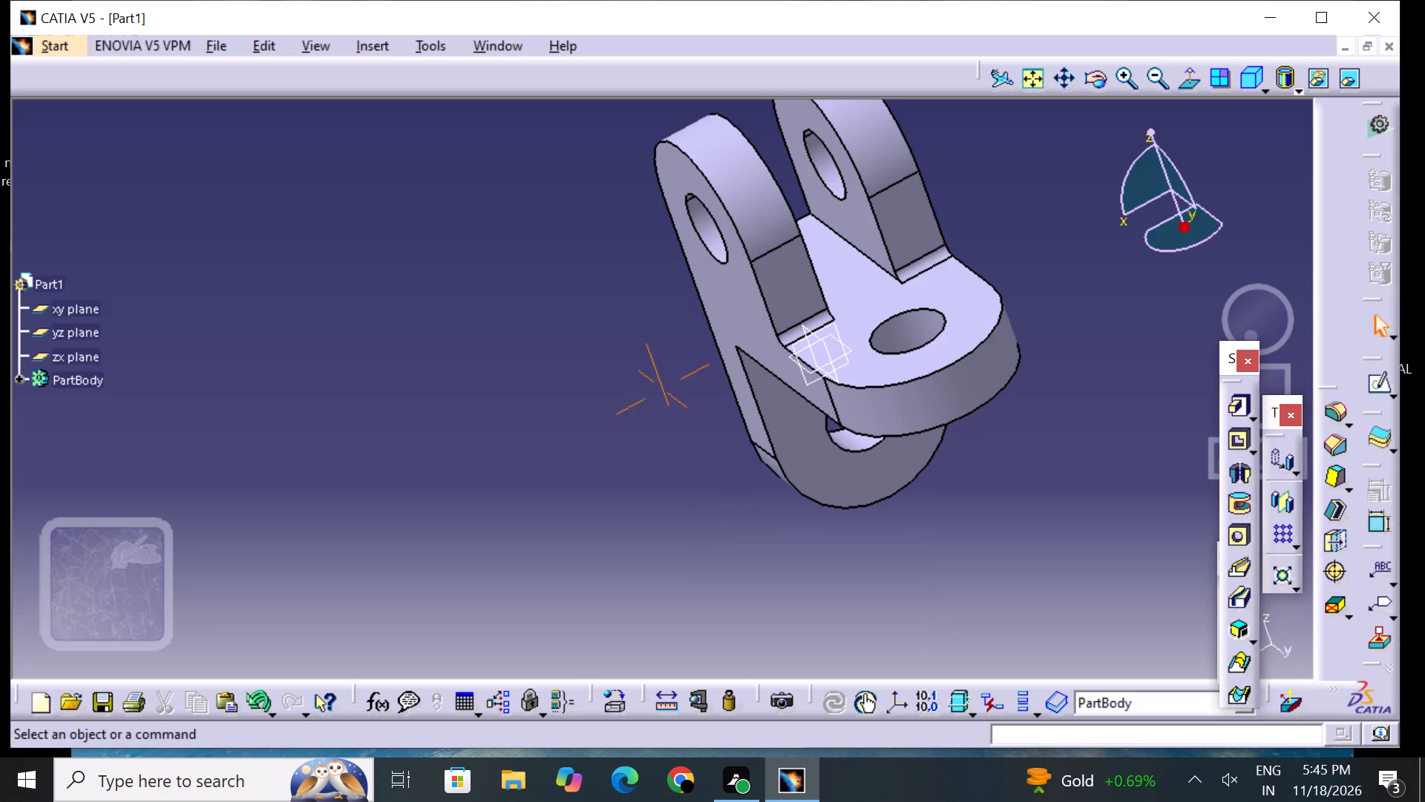
{"action": "middle_click_drag", "start_coordinate": [731, 502], "coordinate": [505, 536]}
{"action": "middle_click_drag", "start_coordinate": [931, 353], "coordinate": [844, 410]}
{"action": "right_click_drag", "start_coordinate": [930, 359], "coordinate": [844, 410]}
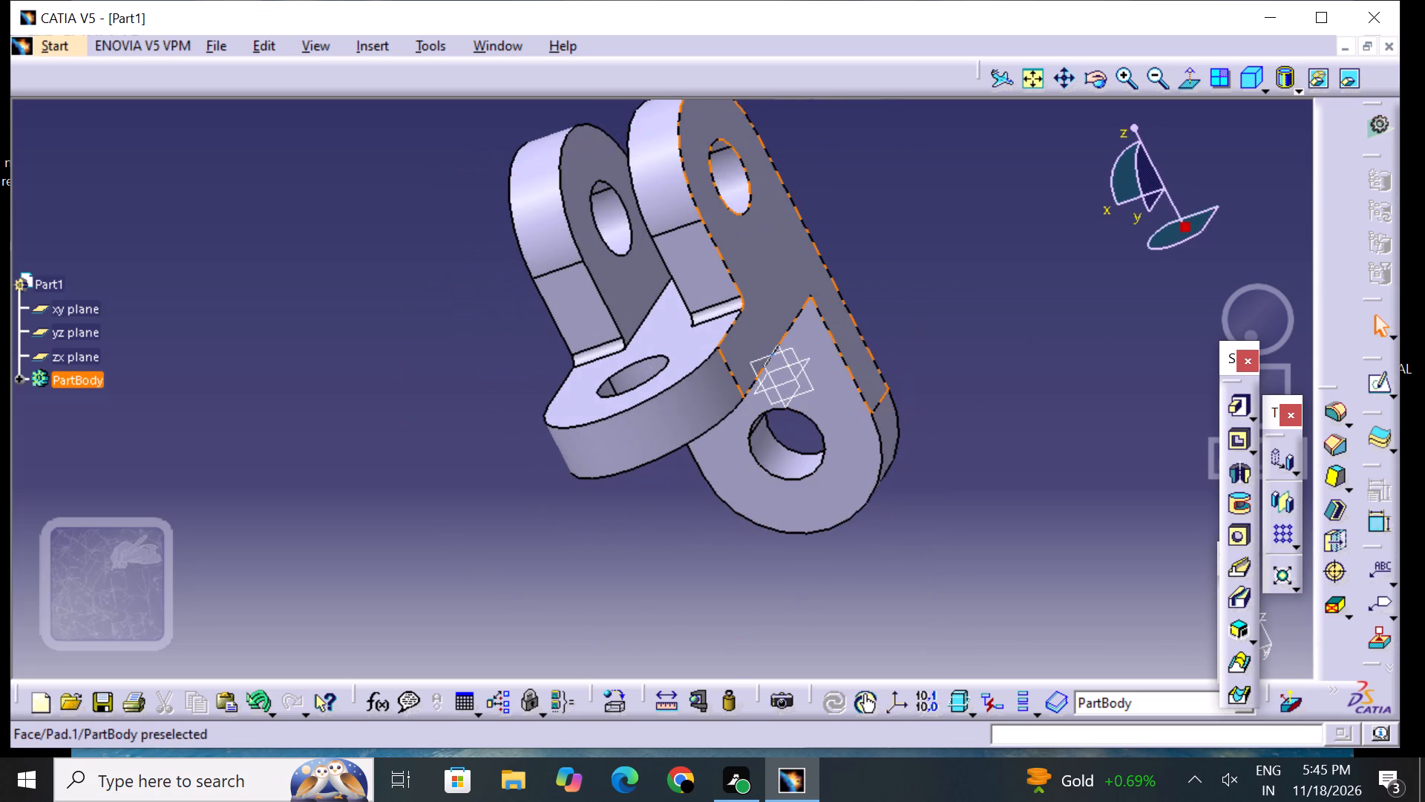
{"action": "middle_click_drag", "start_coordinate": [796, 270], "coordinate": [833, 336]}
{"action": "right_click_drag", "start_coordinate": [799, 274], "coordinate": [834, 341]}
{"action": "left_click", "coordinate": [1329, 416]}
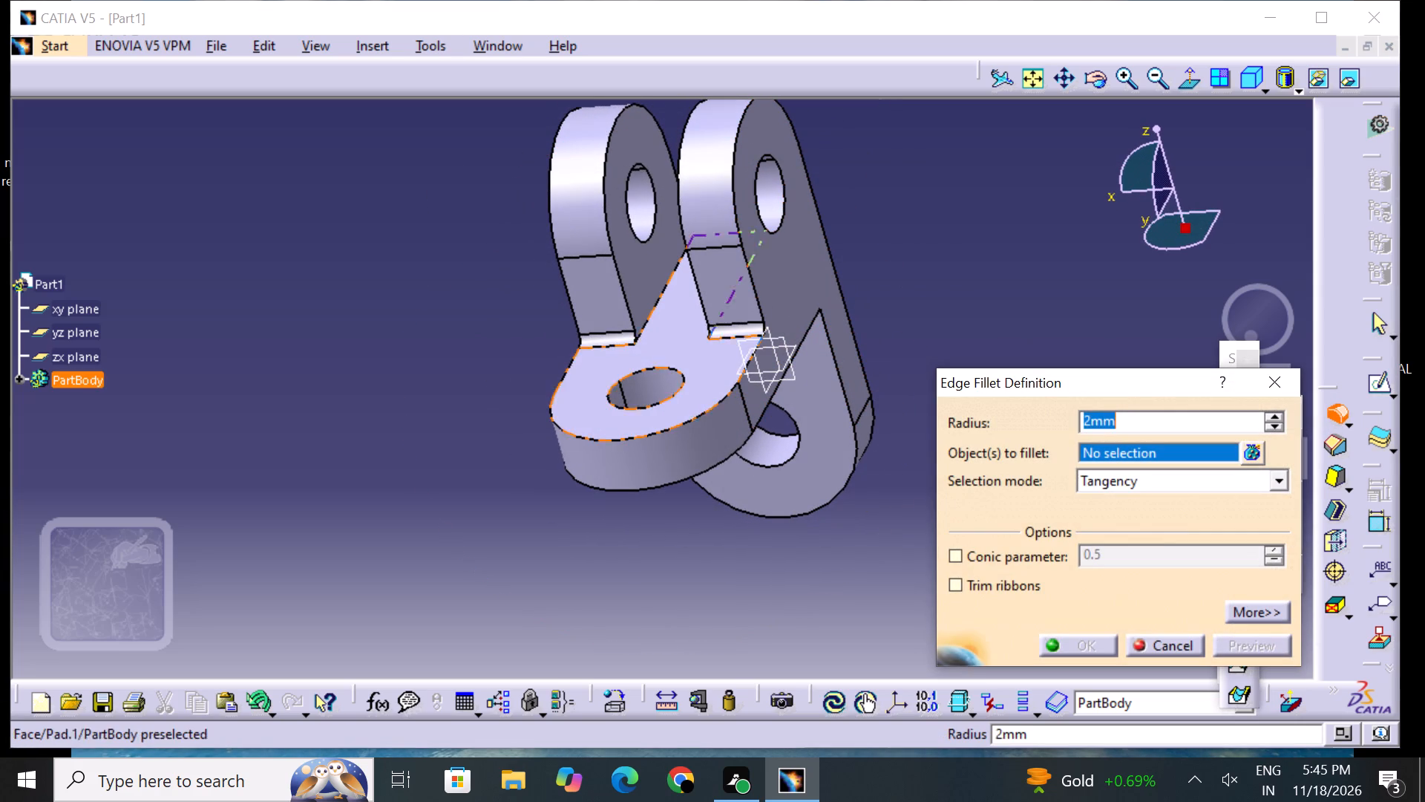
{"action": "left_click", "coordinate": [656, 304]}
{"action": "middle_click_drag", "start_coordinate": [383, 404], "coordinate": [673, 459]}
{"action": "right_click_drag", "start_coordinate": [382, 409], "coordinate": [673, 459]}
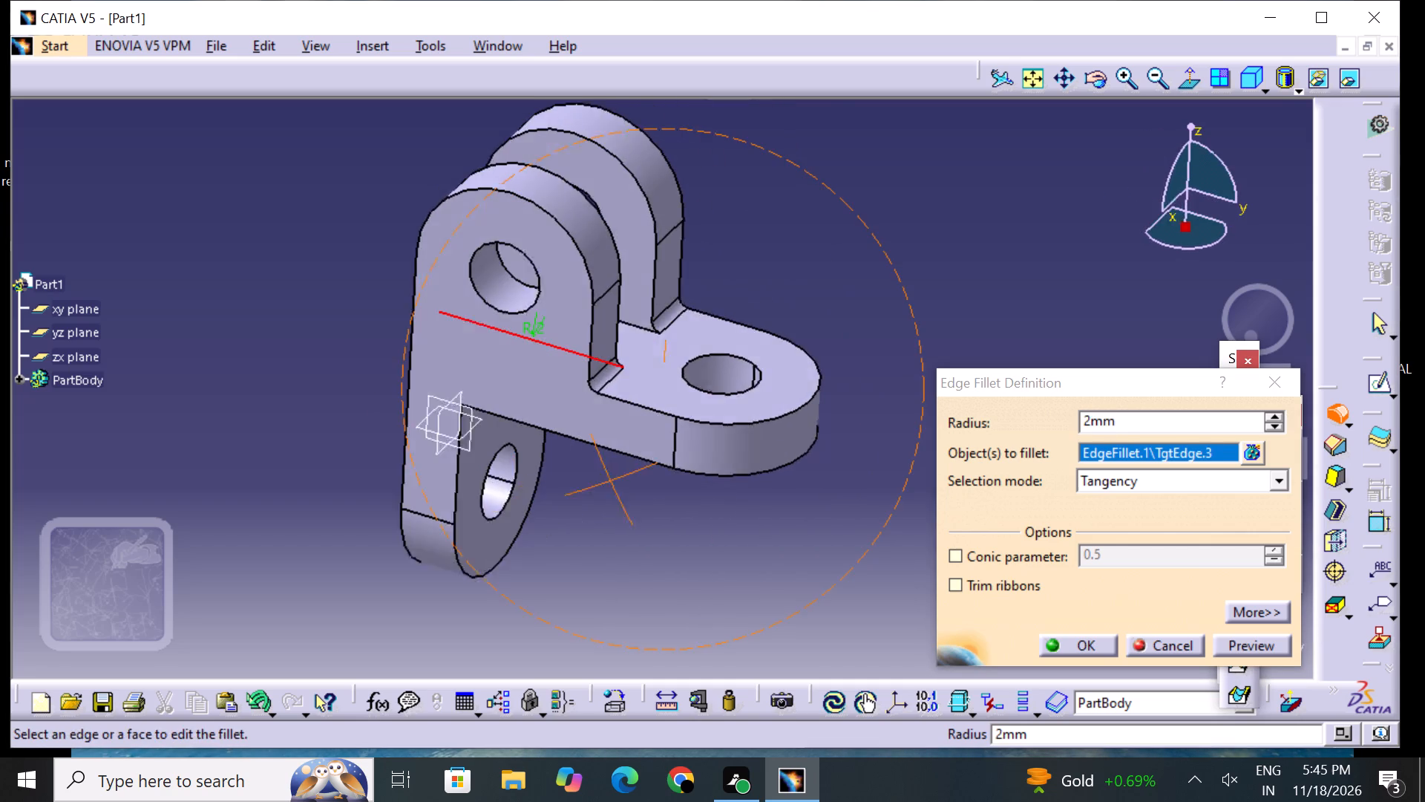
{"action": "middle_click_drag", "start_coordinate": [673, 459], "coordinate": [679, 457]}
{"action": "right_click_drag", "start_coordinate": [673, 459], "coordinate": [679, 457]}
{"action": "left_click", "coordinate": [633, 329]}
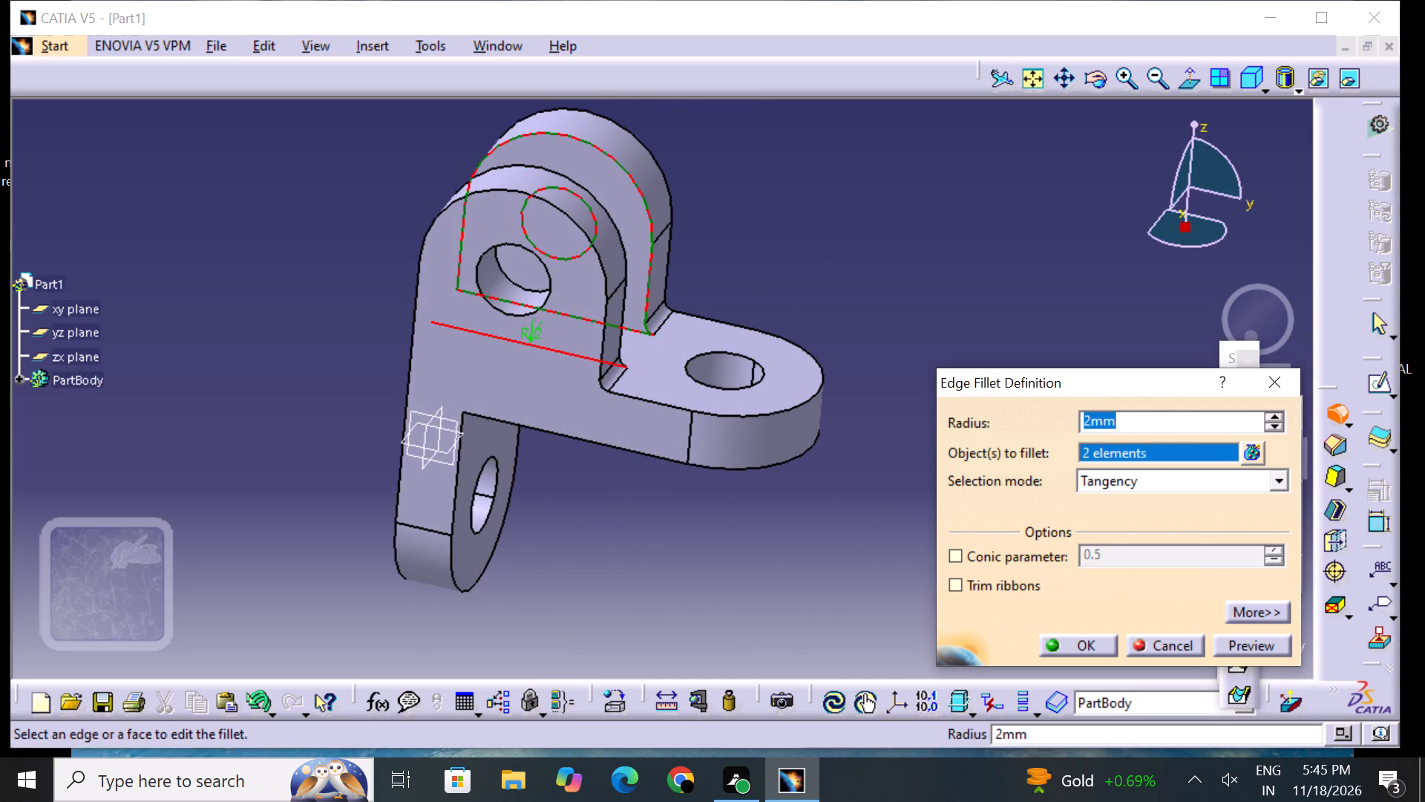
{"action": "middle_click_drag", "start_coordinate": [809, 273], "coordinate": [746, 337]}
{"action": "right_click_drag", "start_coordinate": [810, 276], "coordinate": [746, 337]}
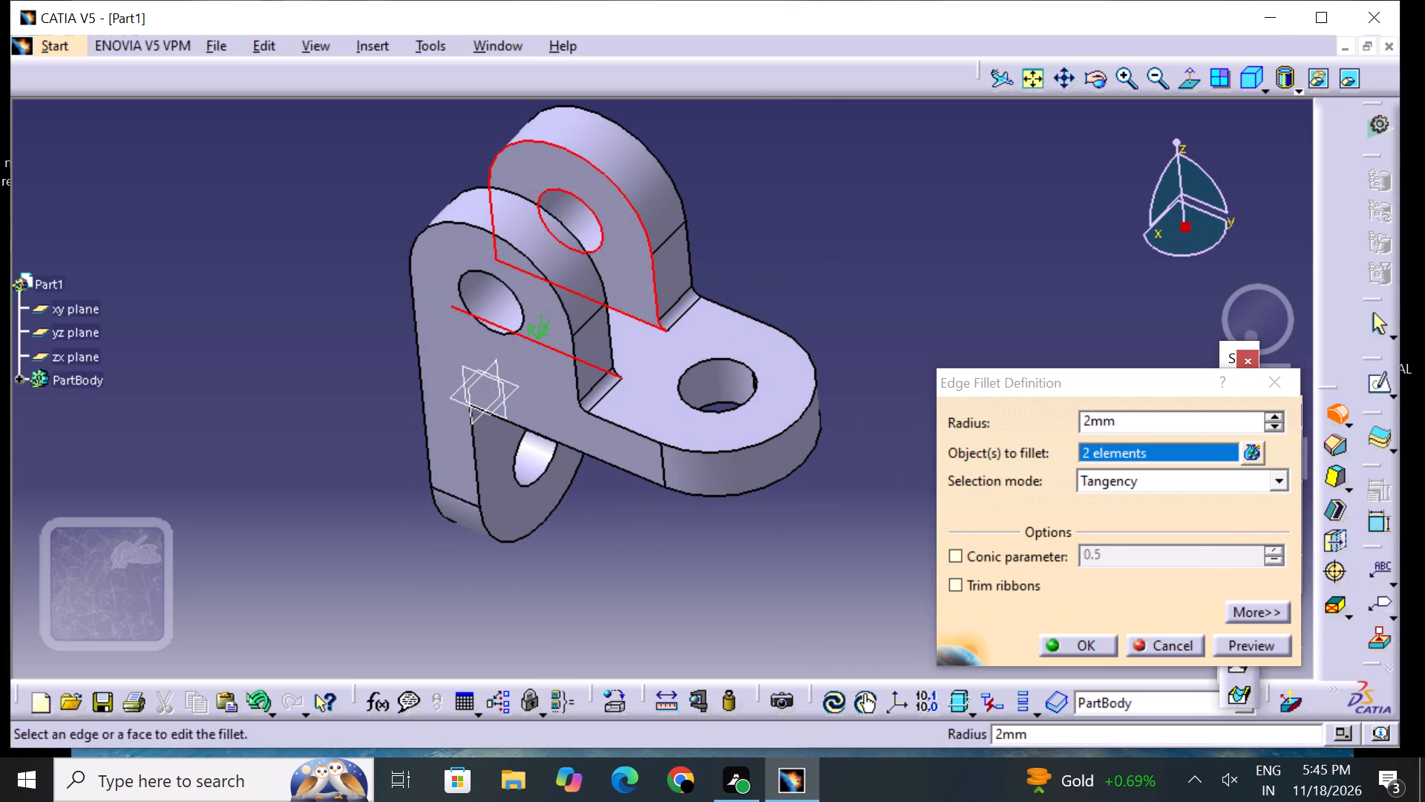
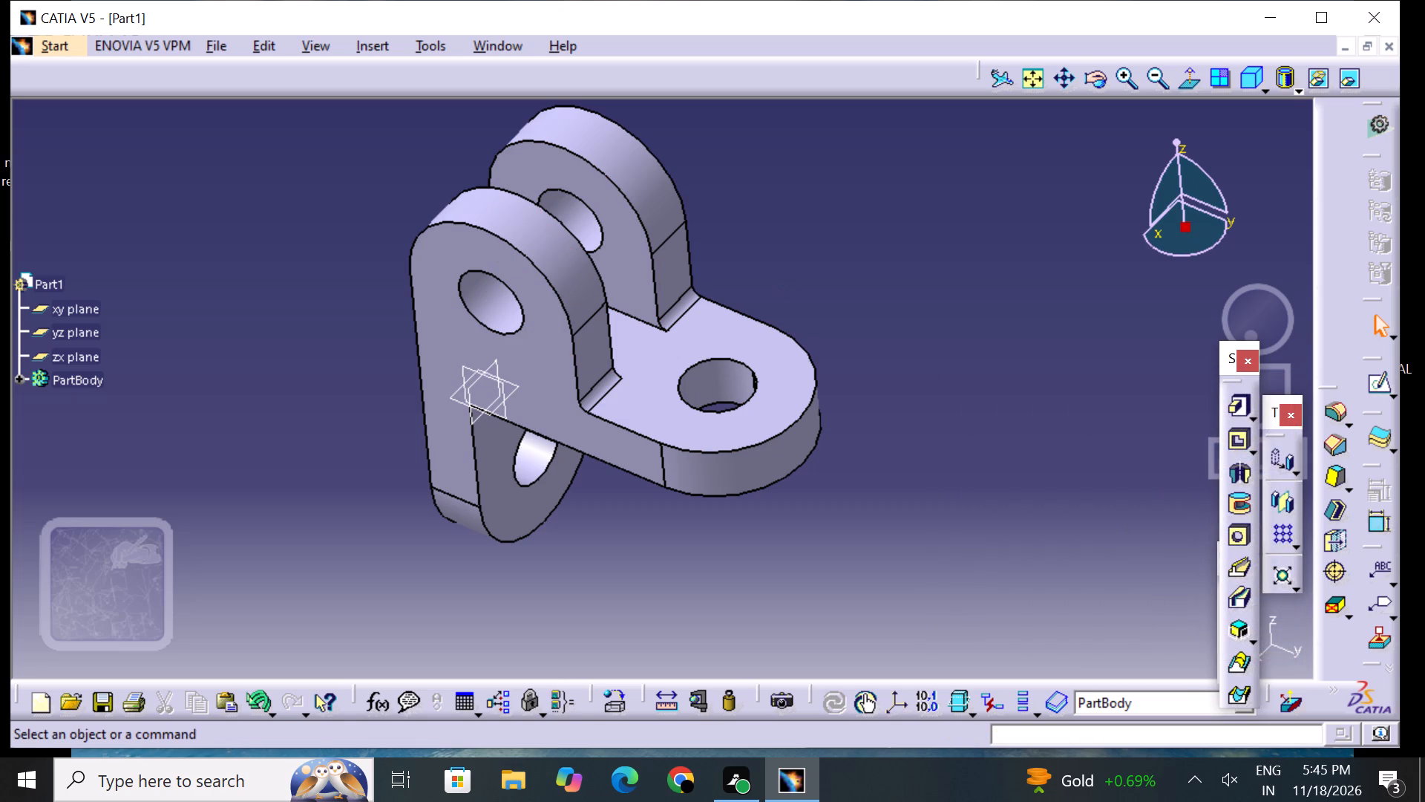
Fillet the two slot-floor edges along the inner faces of the clevis arms with a 2 mm radius.
{"action": "left_click", "coordinate": [1342, 408]}
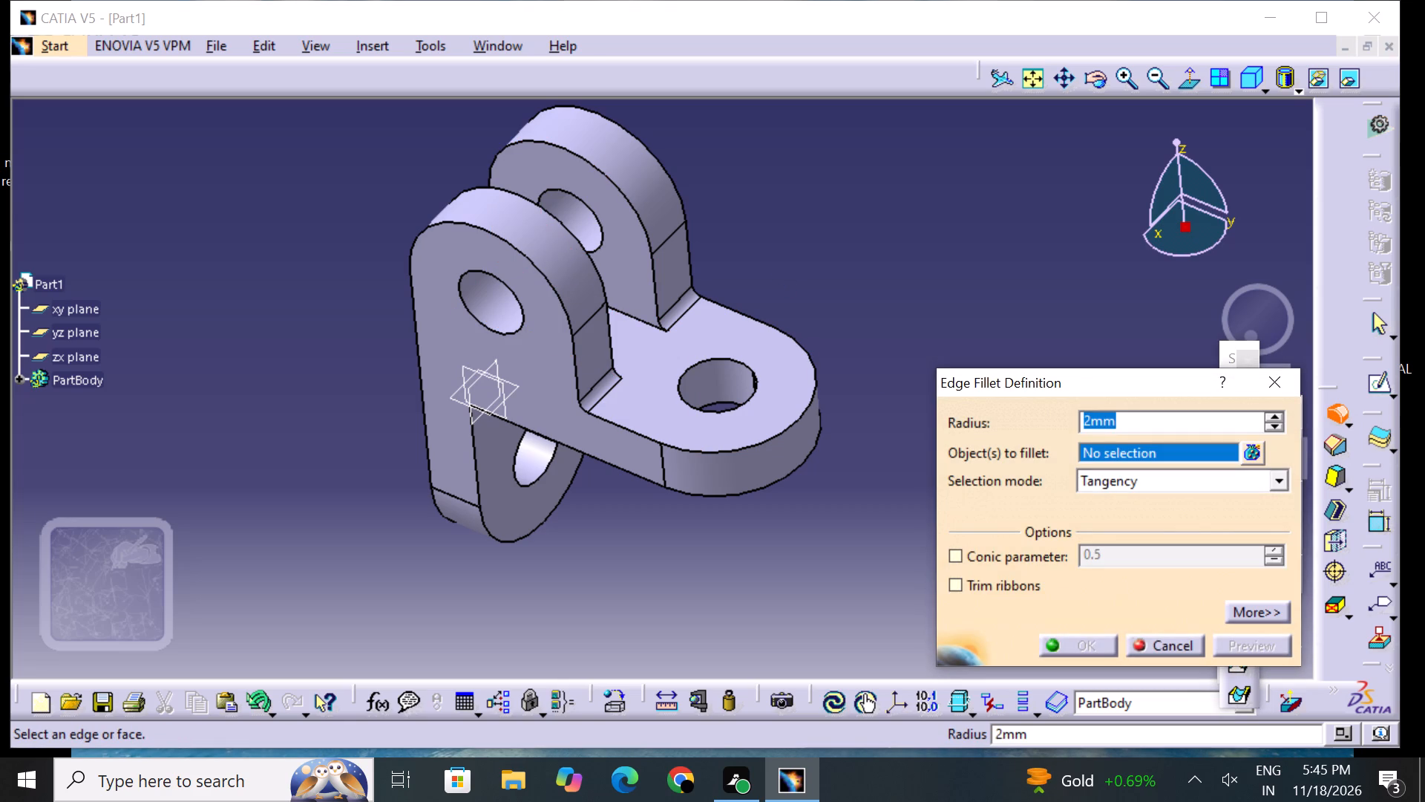
{"action": "left_click", "coordinate": [632, 319]}
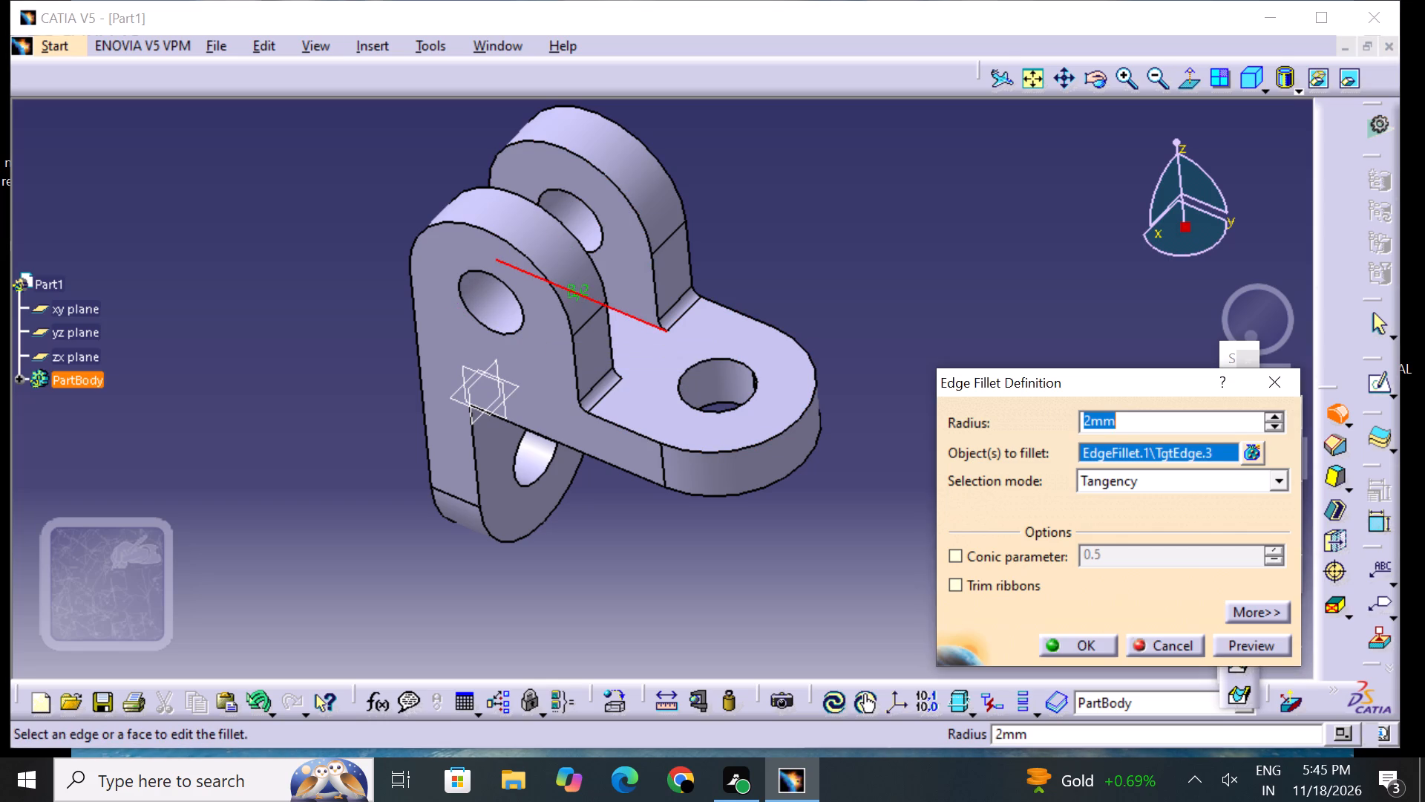
{"action": "middle_click_drag", "start_coordinate": [747, 275], "coordinate": [518, 411]}
{"action": "right_click_drag", "start_coordinate": [747, 276], "coordinate": [517, 411]}
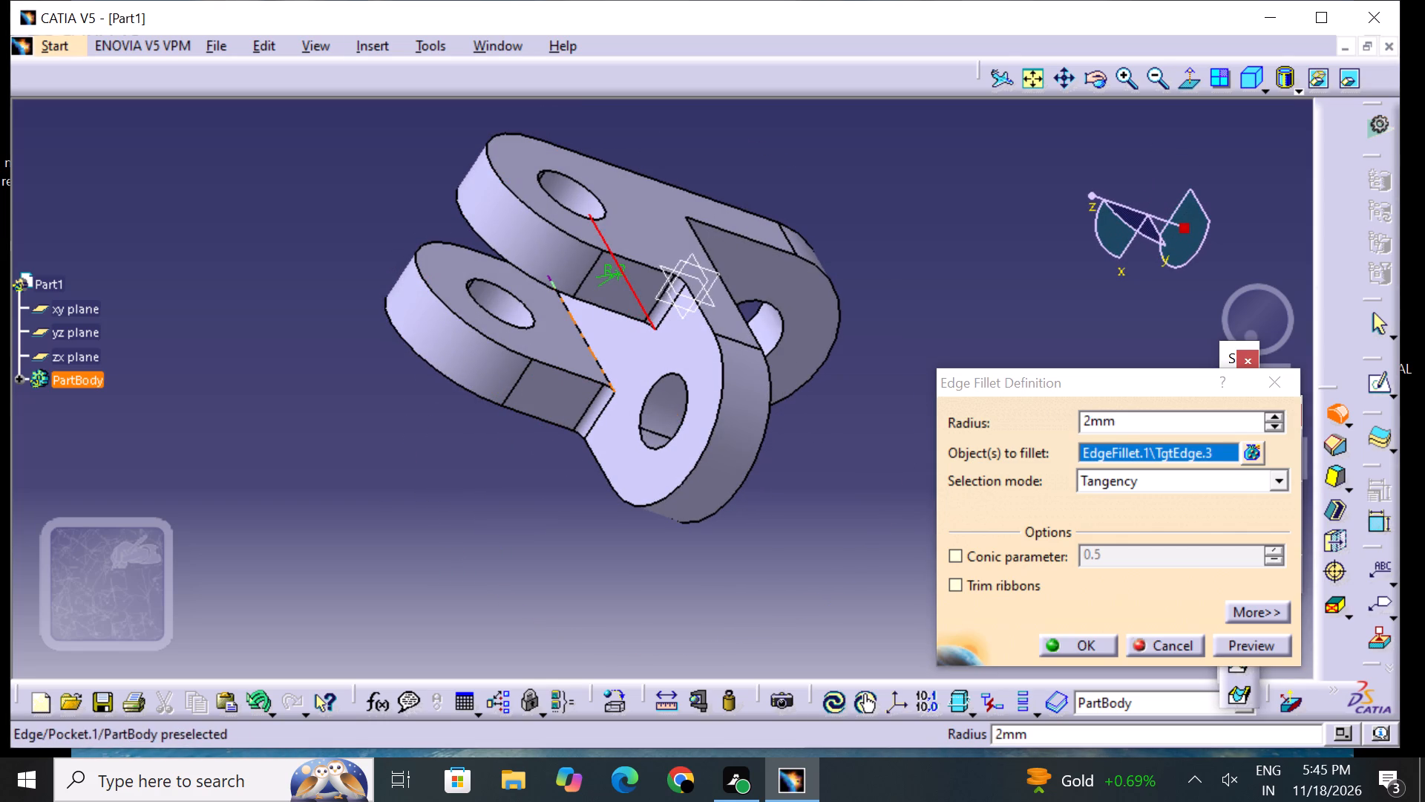
{"action": "left_click", "coordinate": [597, 354]}
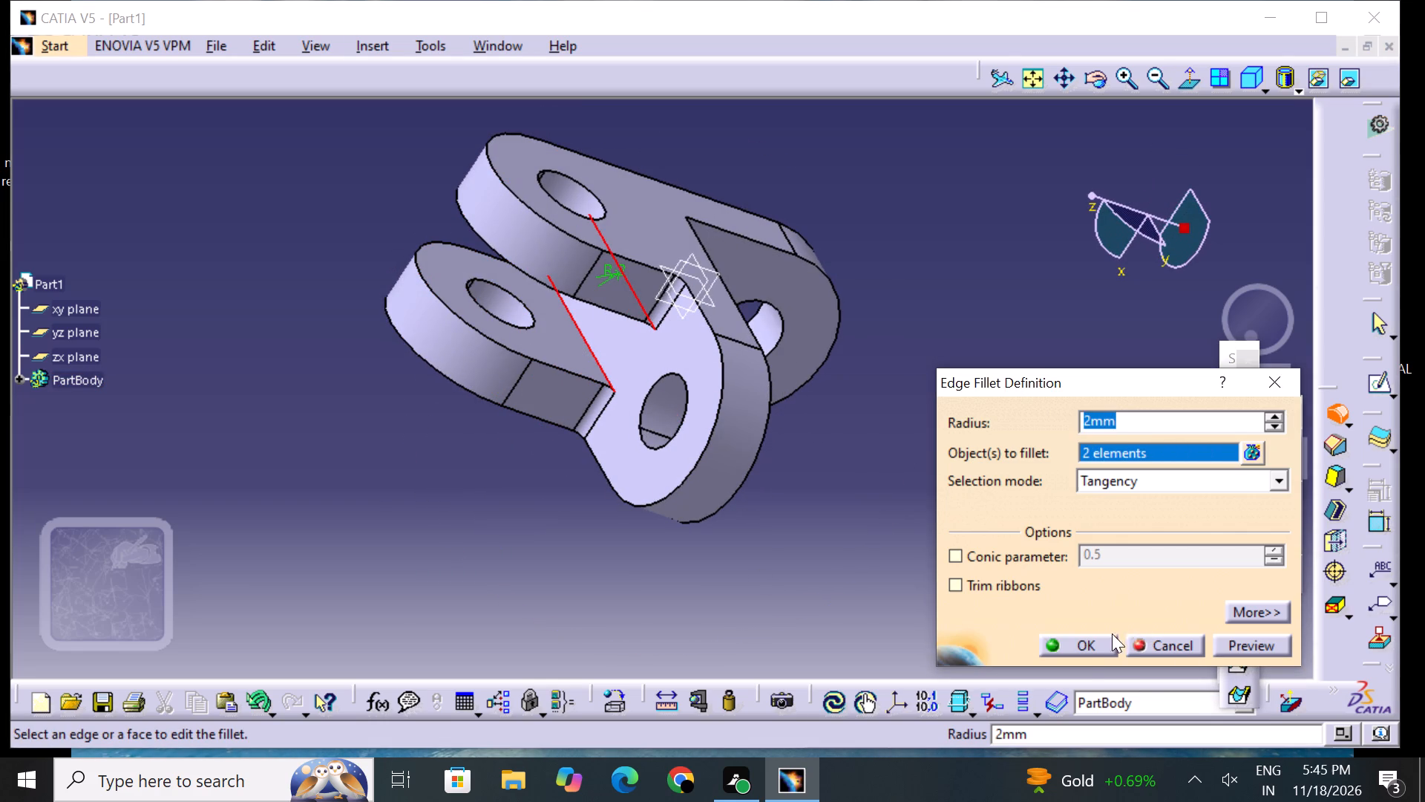
{"action": "left_click", "coordinate": [1085, 647]}
{"action": "left_click", "coordinate": [801, 583]}
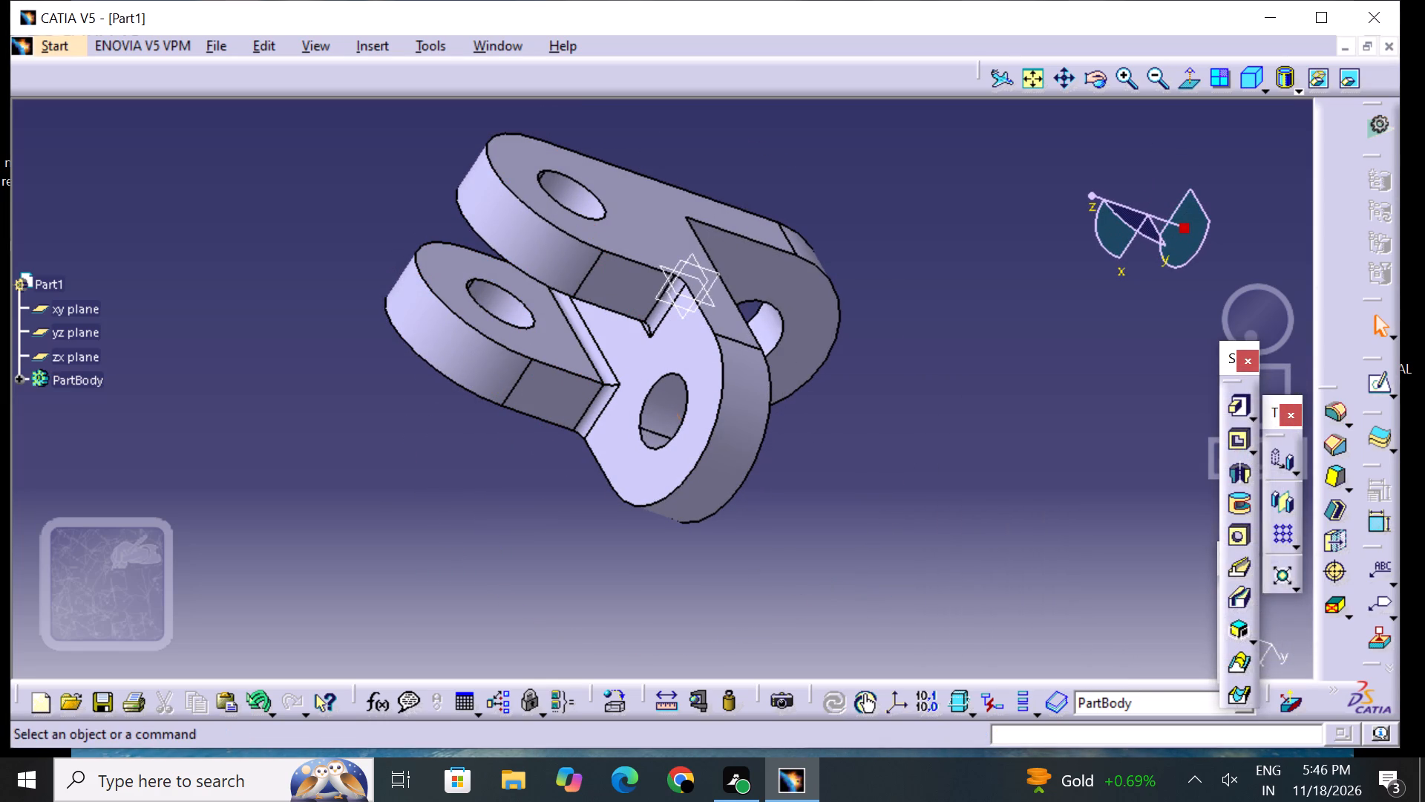
Examine the filleted slot floor, clevis arms and both lugs from several sides for edges still needing a fillet.
{"action": "middle_click_drag", "start_coordinate": [554, 524], "coordinate": [664, 351]}
{"action": "right_click_drag", "start_coordinate": [554, 524], "coordinate": [664, 351]}
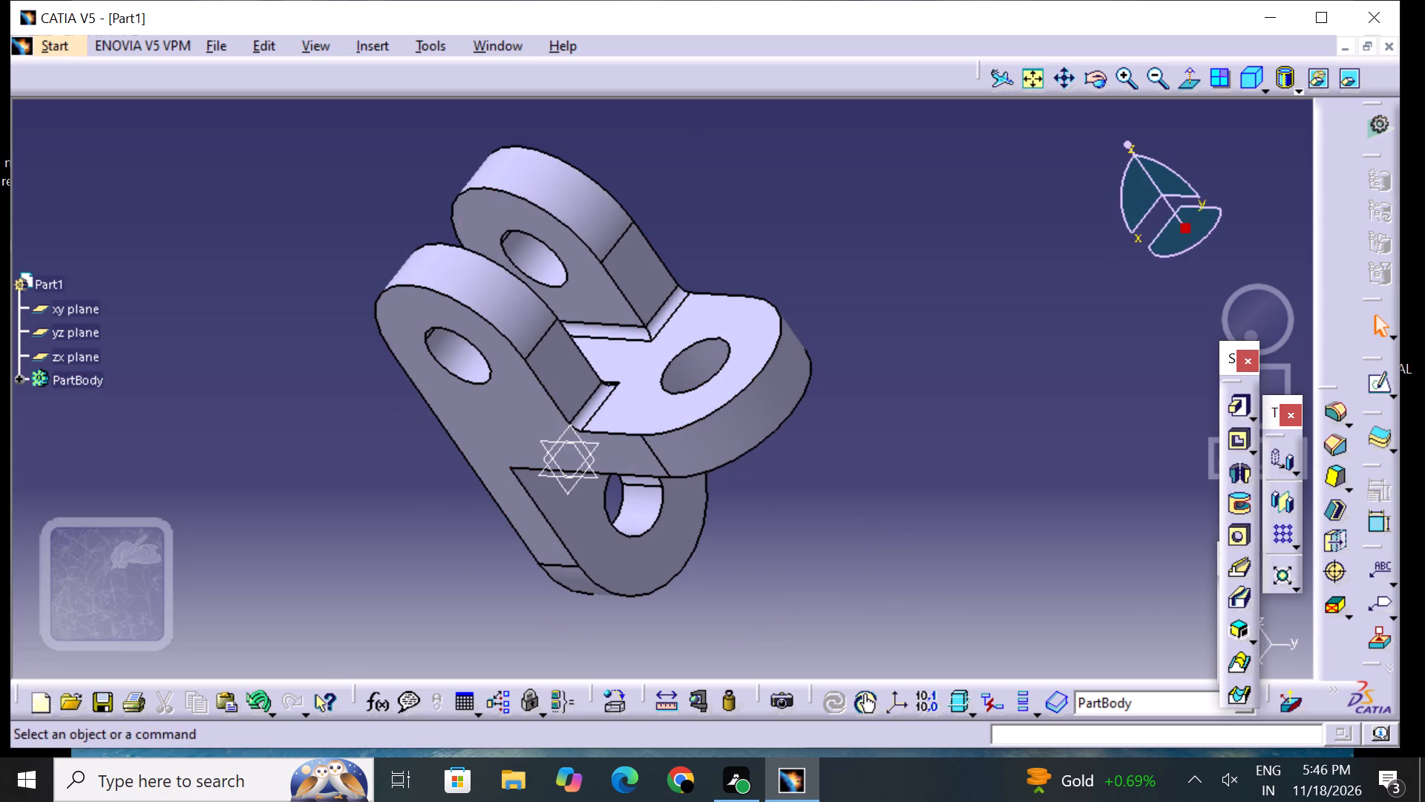
{"action": "middle_click_drag", "start_coordinate": [902, 398], "coordinate": [672, 592]}
{"action": "right_click_drag", "start_coordinate": [901, 408], "coordinate": [672, 592]}
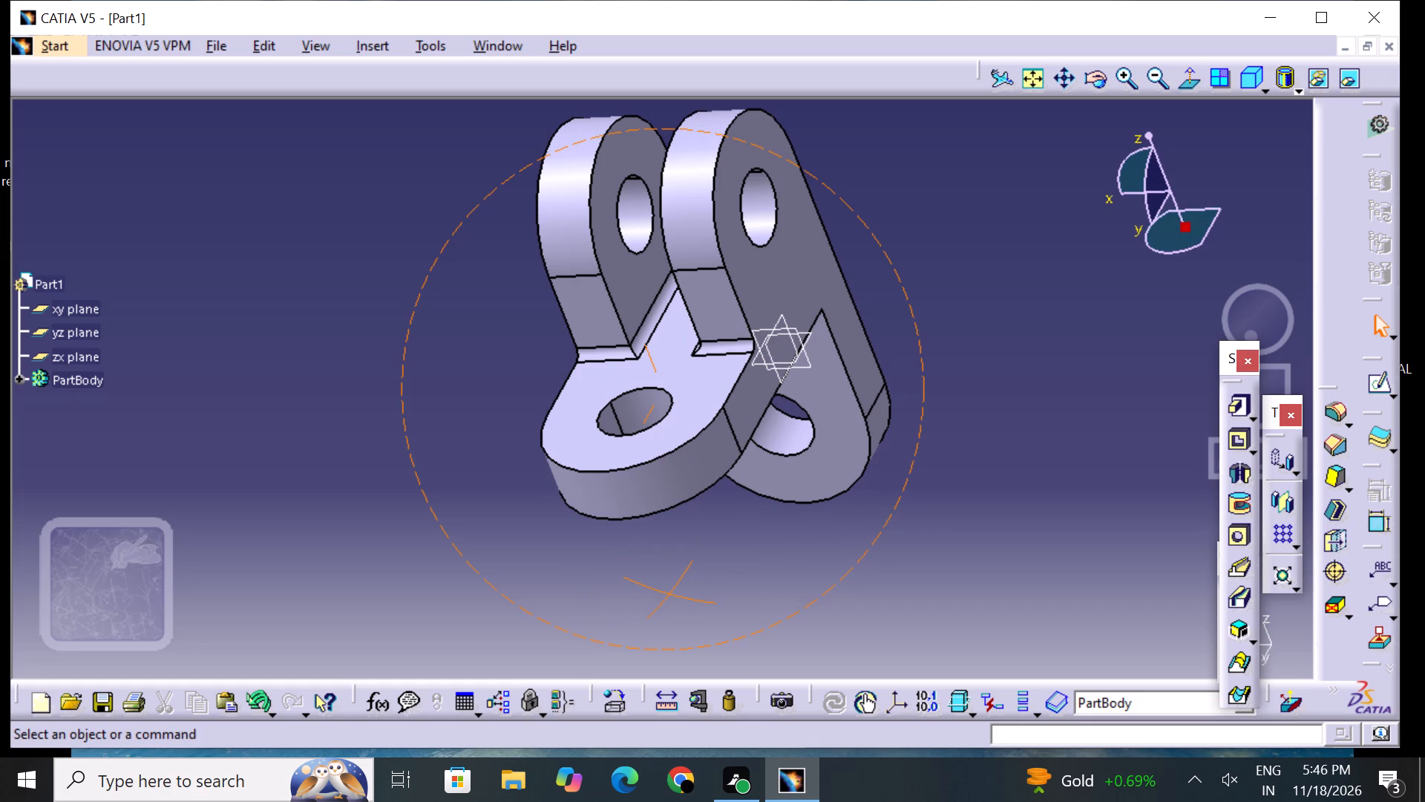
{"action": "middle_click_drag", "start_coordinate": [220, 541], "coordinate": [596, 512]}
{"action": "right_click_drag", "start_coordinate": [276, 550], "coordinate": [596, 512]}
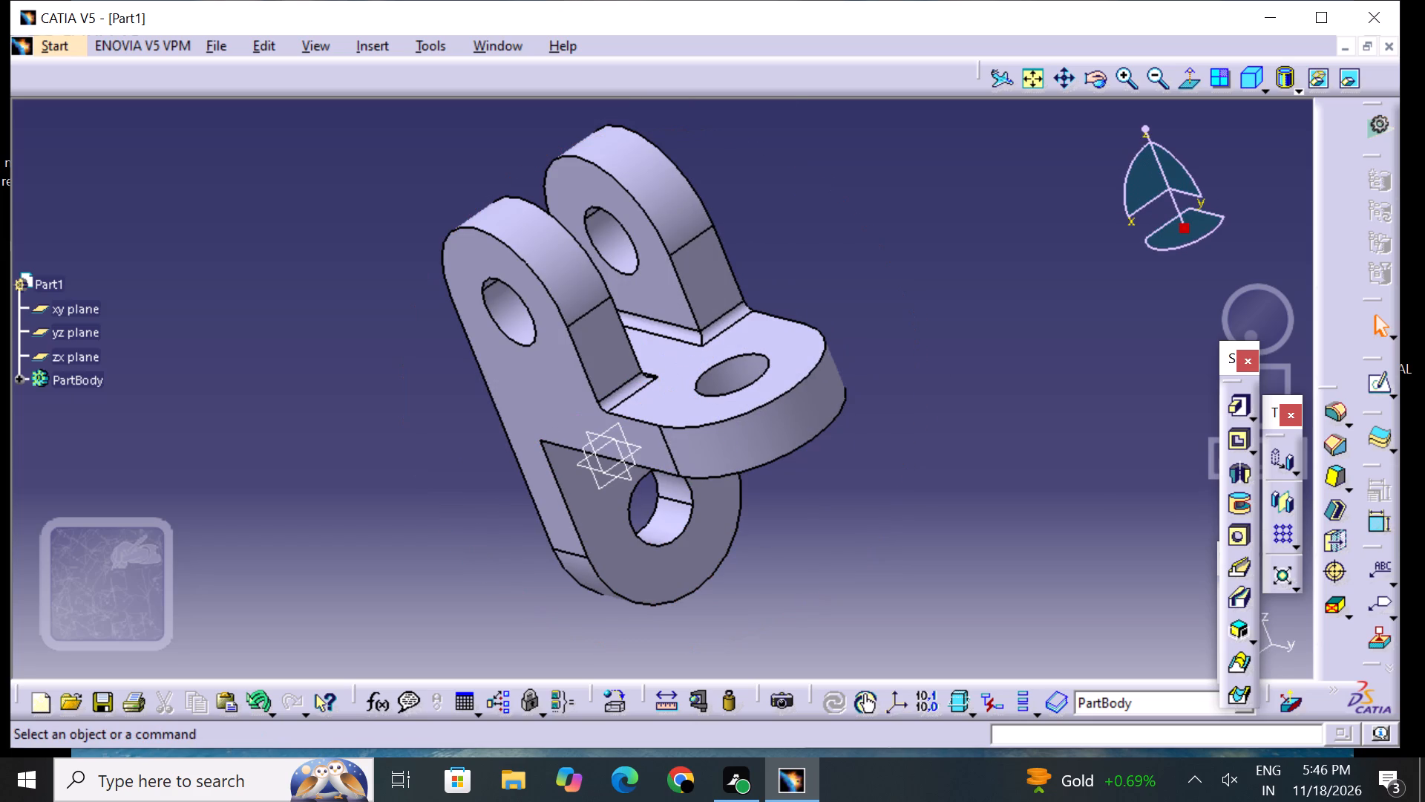
{"action": "middle_click_drag", "start_coordinate": [438, 354], "coordinate": [480, 423]}
{"action": "right_click_drag", "start_coordinate": [439, 356], "coordinate": [480, 423]}
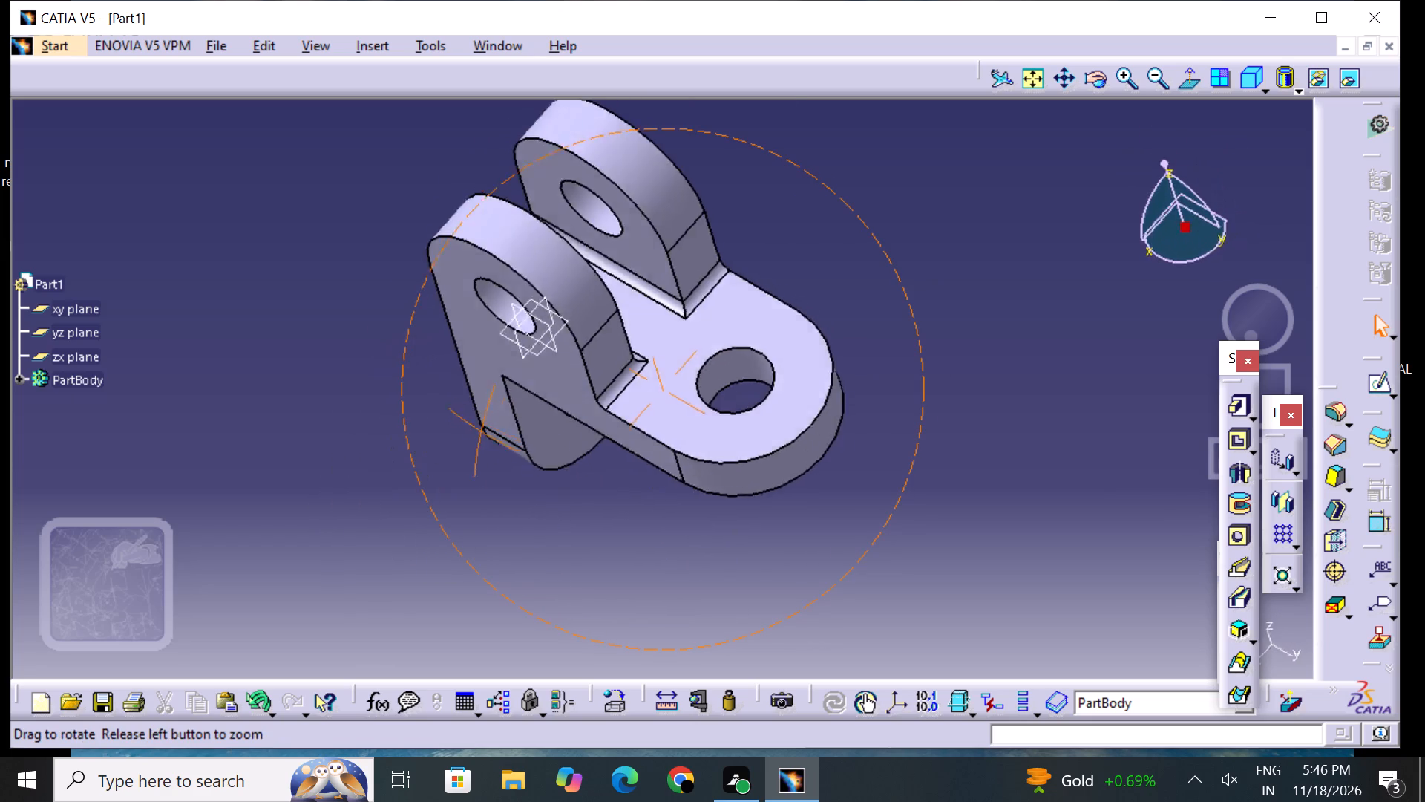
{"action": "middle_click_drag", "start_coordinate": [480, 423], "coordinate": [499, 252]}
{"action": "right_click_drag", "start_coordinate": [480, 423], "coordinate": [495, 245]}
{"action": "middle_click_drag", "start_coordinate": [831, 399], "coordinate": [683, 391]}
{"action": "right_click_drag", "start_coordinate": [820, 401], "coordinate": [683, 391]}
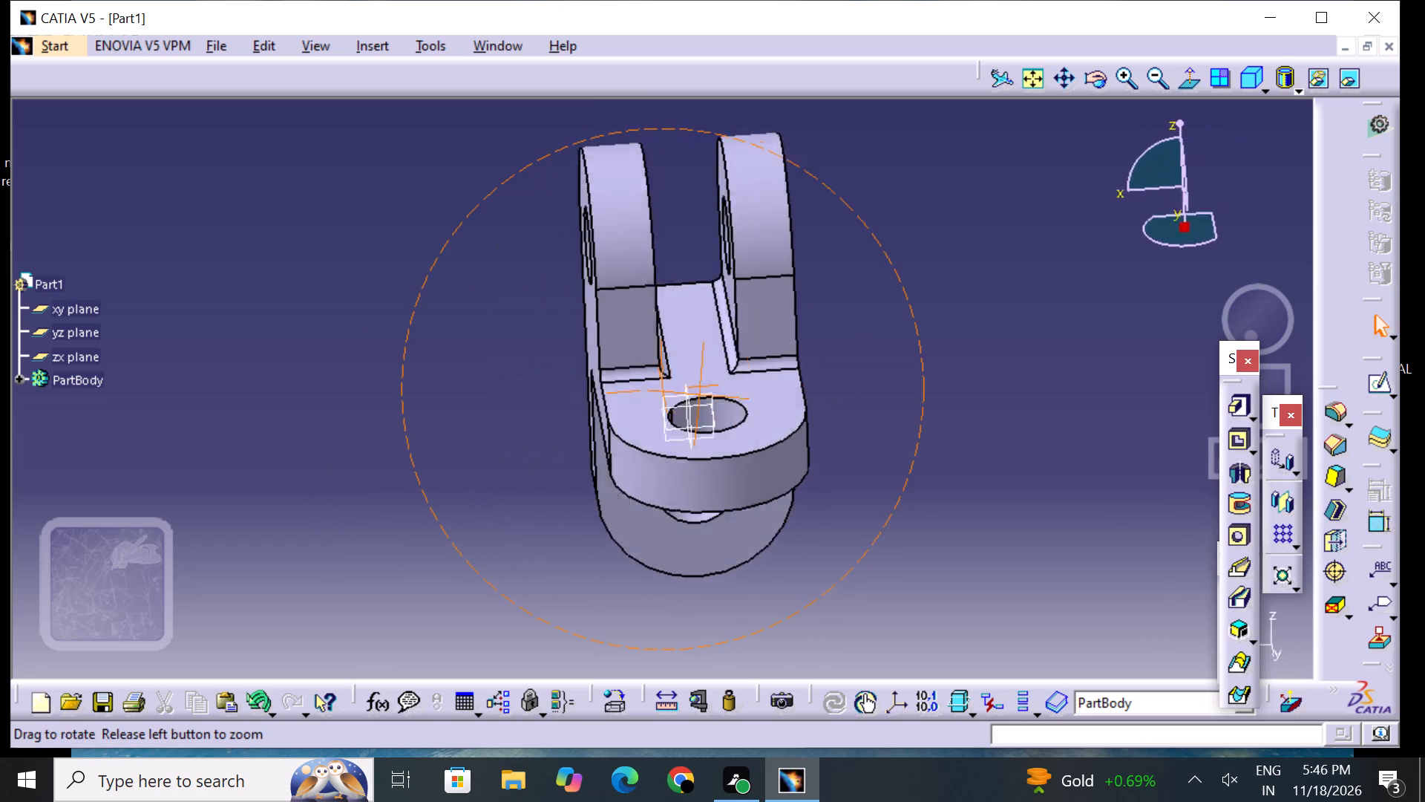
{"action": "middle_click_drag", "start_coordinate": [683, 391], "coordinate": [867, 340]}
{"action": "right_click_drag", "start_coordinate": [683, 391], "coordinate": [867, 339]}
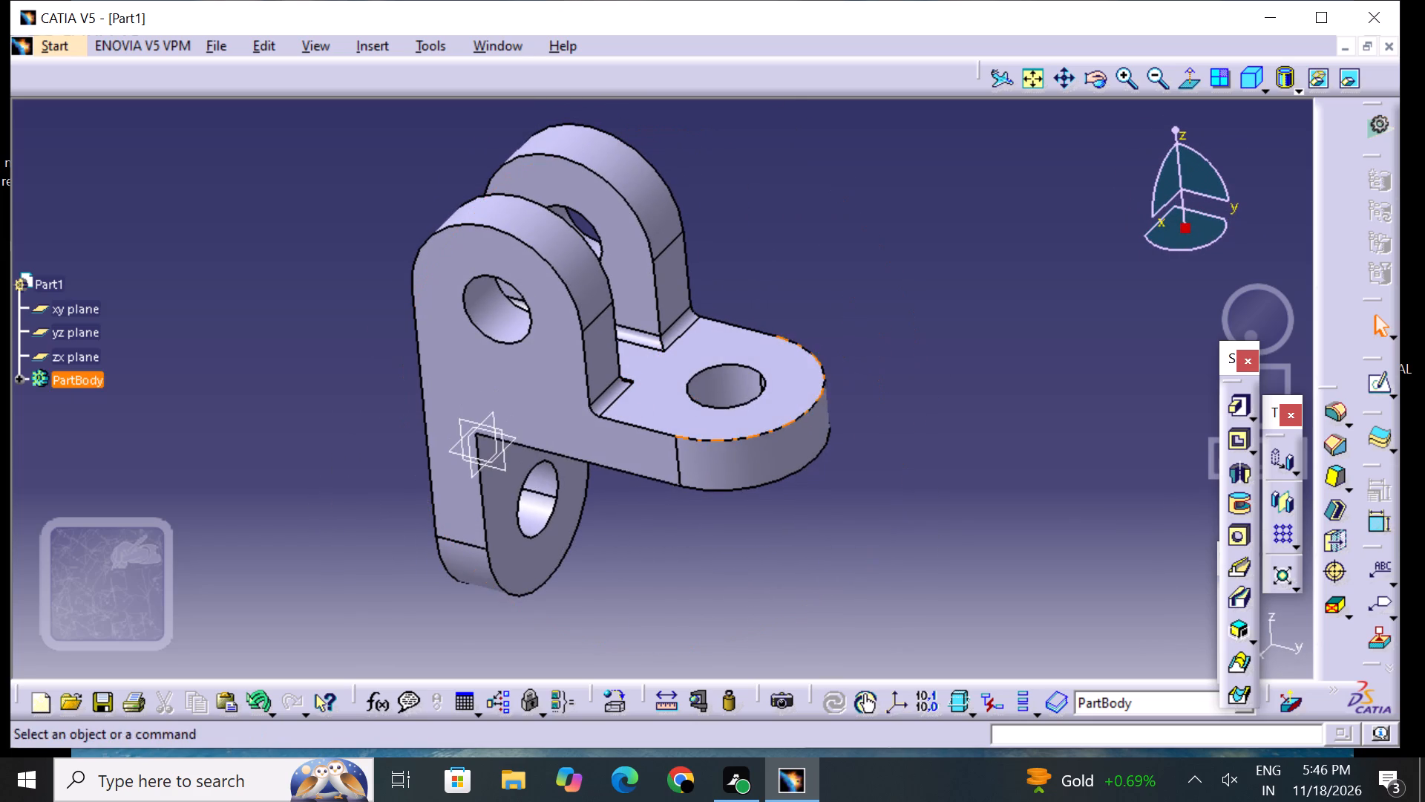
{"action": "middle_click_drag", "start_coordinate": [607, 515], "coordinate": [667, 486]}
{"action": "right_click_drag", "start_coordinate": [620, 503], "coordinate": [667, 486]}
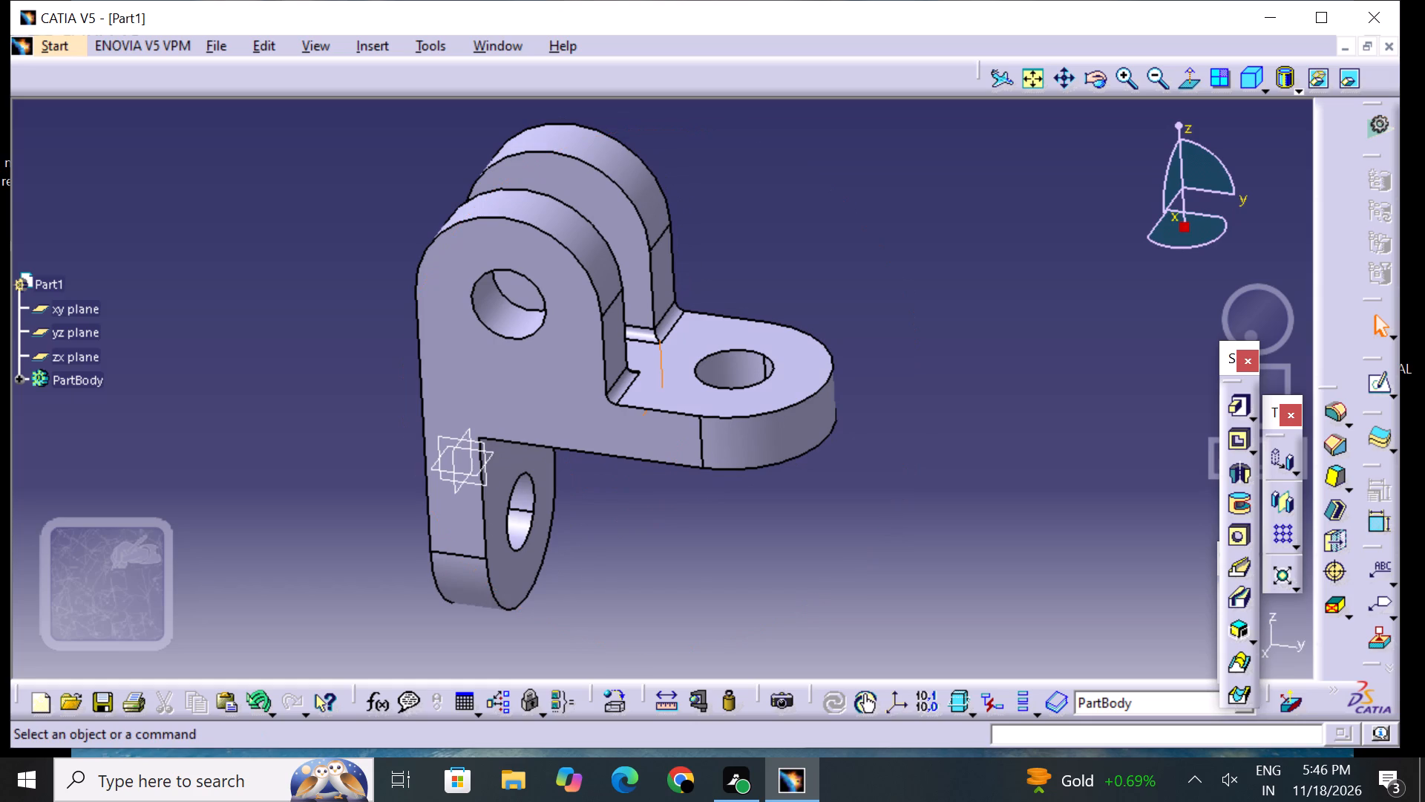
{"action": "middle_click_drag", "start_coordinate": [802, 486], "coordinate": [661, 512]}
{"action": "right_click_drag", "start_coordinate": [758, 507], "coordinate": [647, 512]}
{"action": "middle_click_drag", "start_coordinate": [622, 518], "coordinate": [672, 487]}
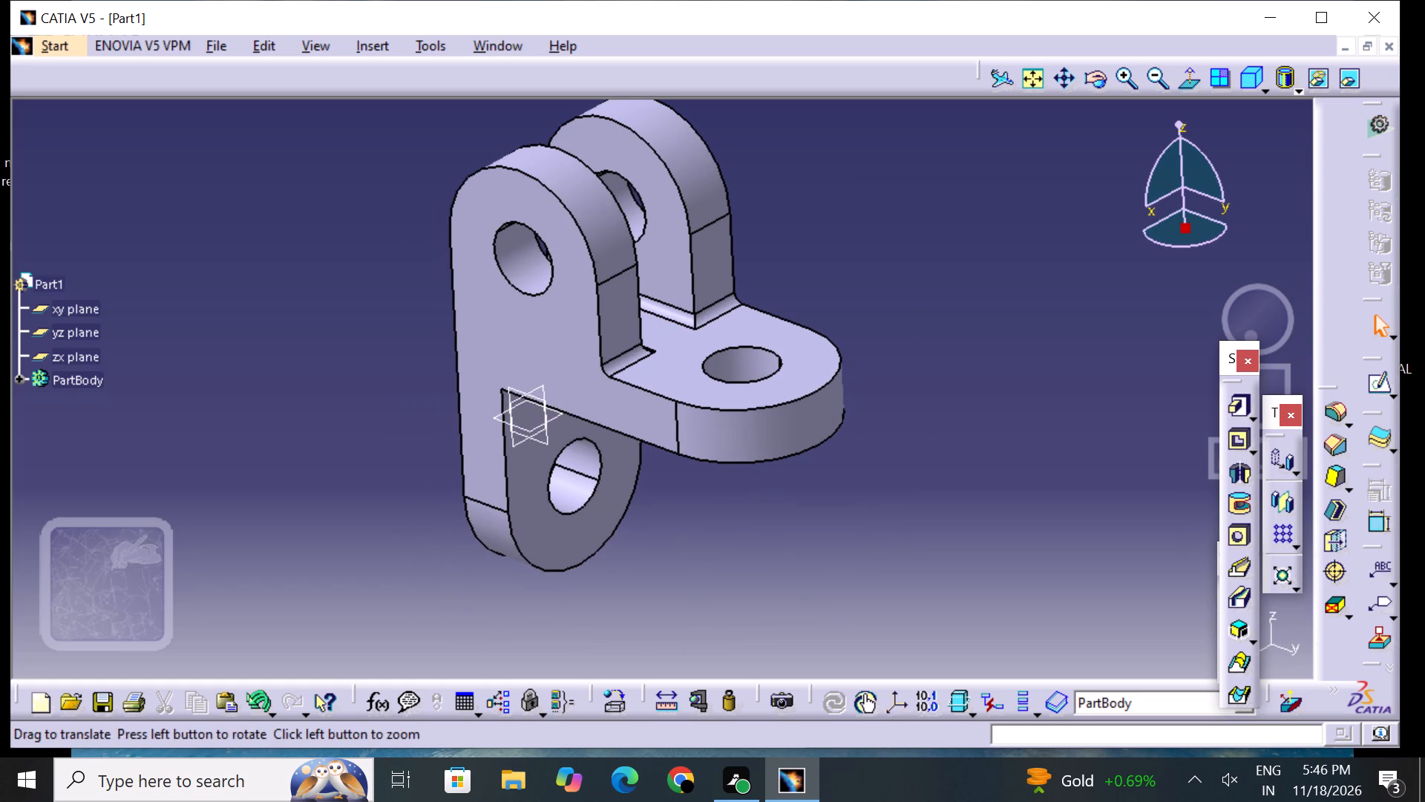
Fillet the inside corner edge where the horizontal lug's underside meets the vertical lug with a 2 mm radius.
{"action": "middle_click_drag", "start_coordinate": [635, 535], "coordinate": [612, 336]}
{"action": "right_click_drag", "start_coordinate": [635, 535], "coordinate": [612, 336]}
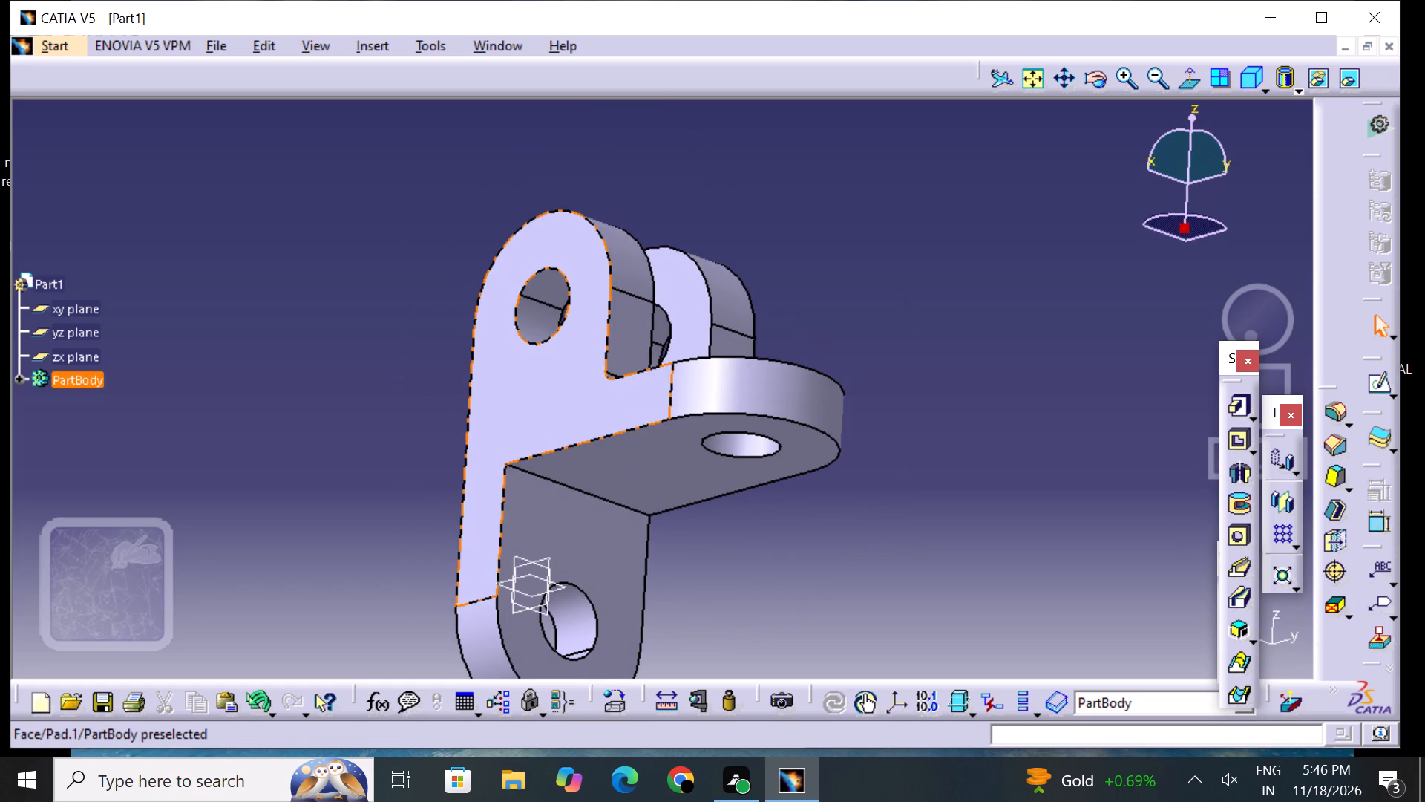
{"action": "middle_click_drag", "start_coordinate": [692, 528], "coordinate": [709, 411]}
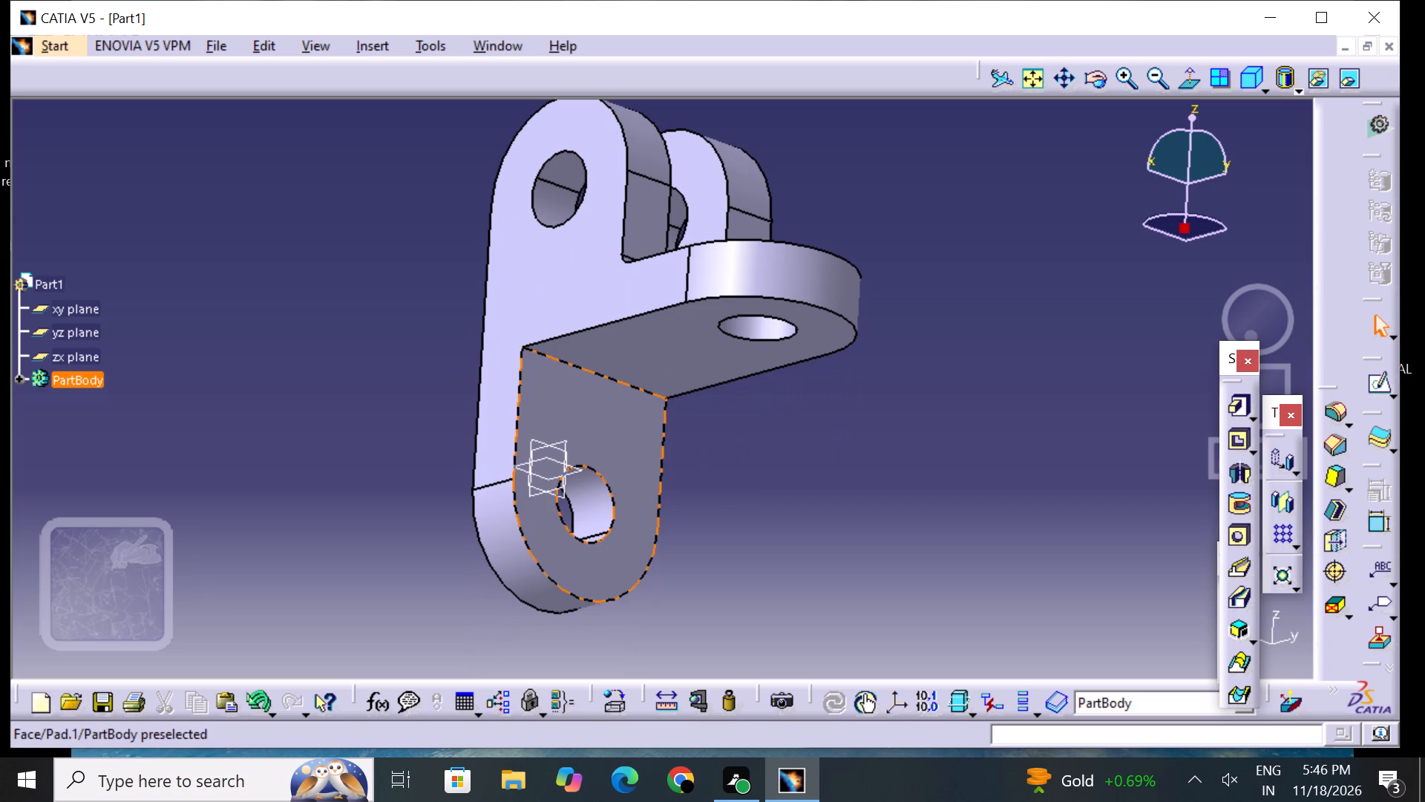
{"action": "left_click", "coordinate": [628, 383]}
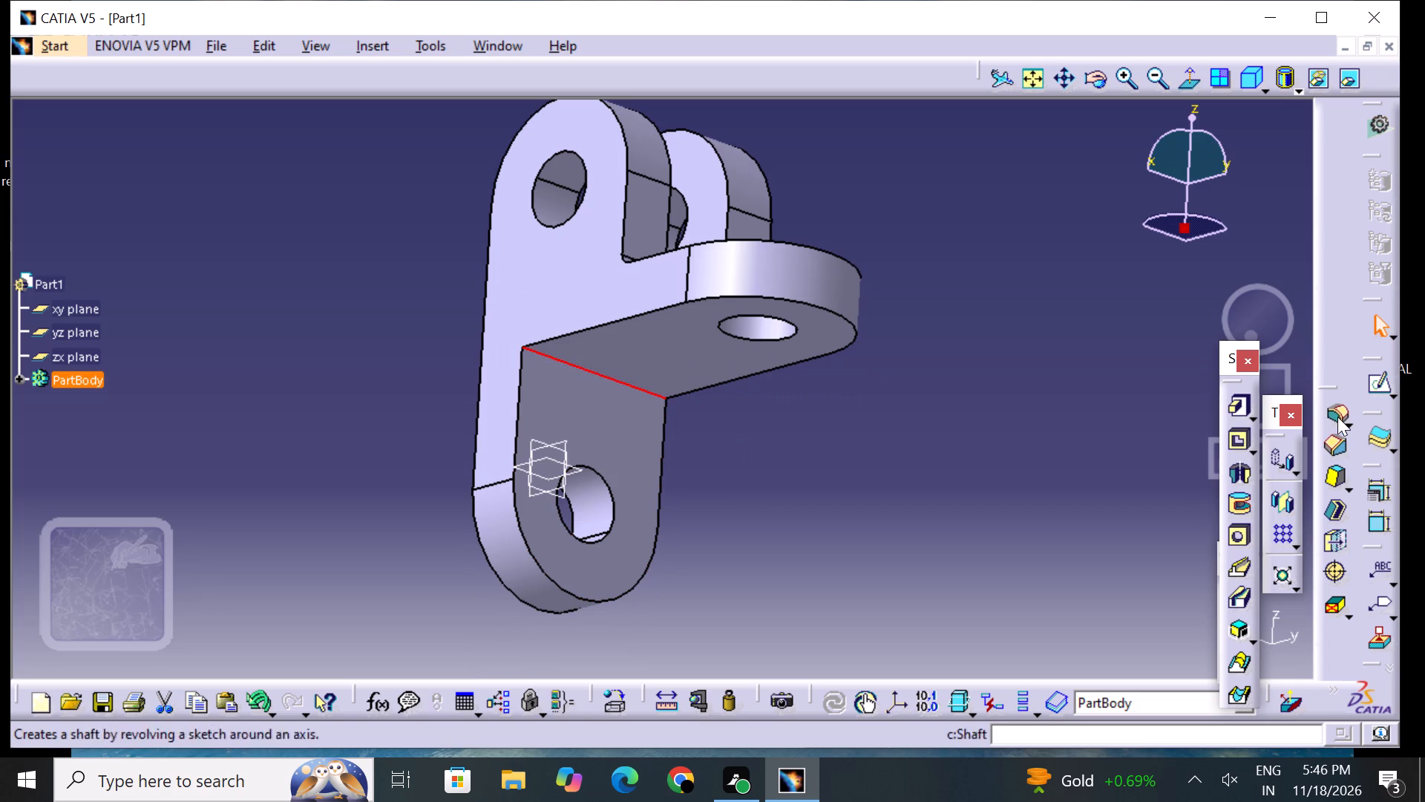
{"action": "left_click", "coordinate": [1337, 416]}
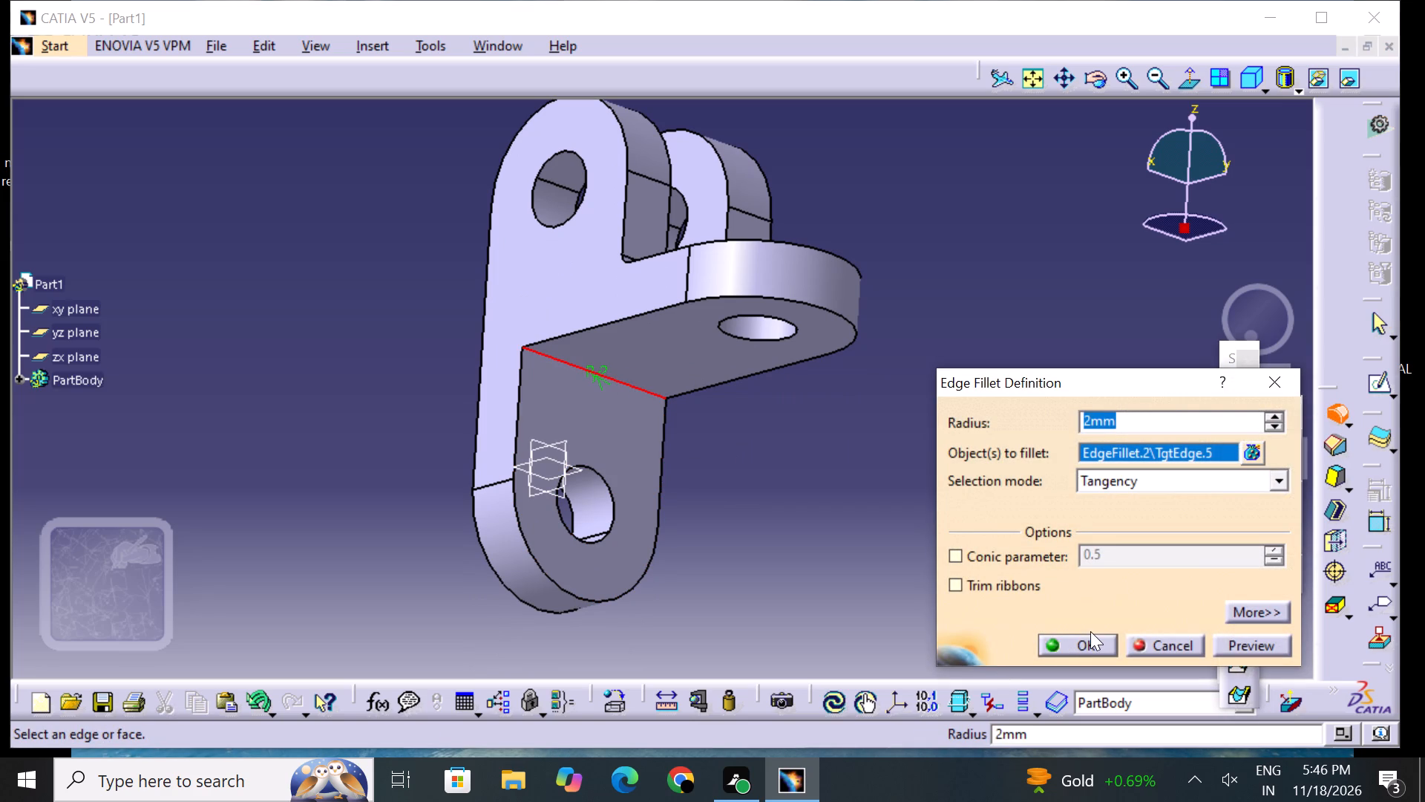
{"action": "left_click", "coordinate": [1092, 631]}
{"action": "left_click", "coordinate": [1095, 639]}
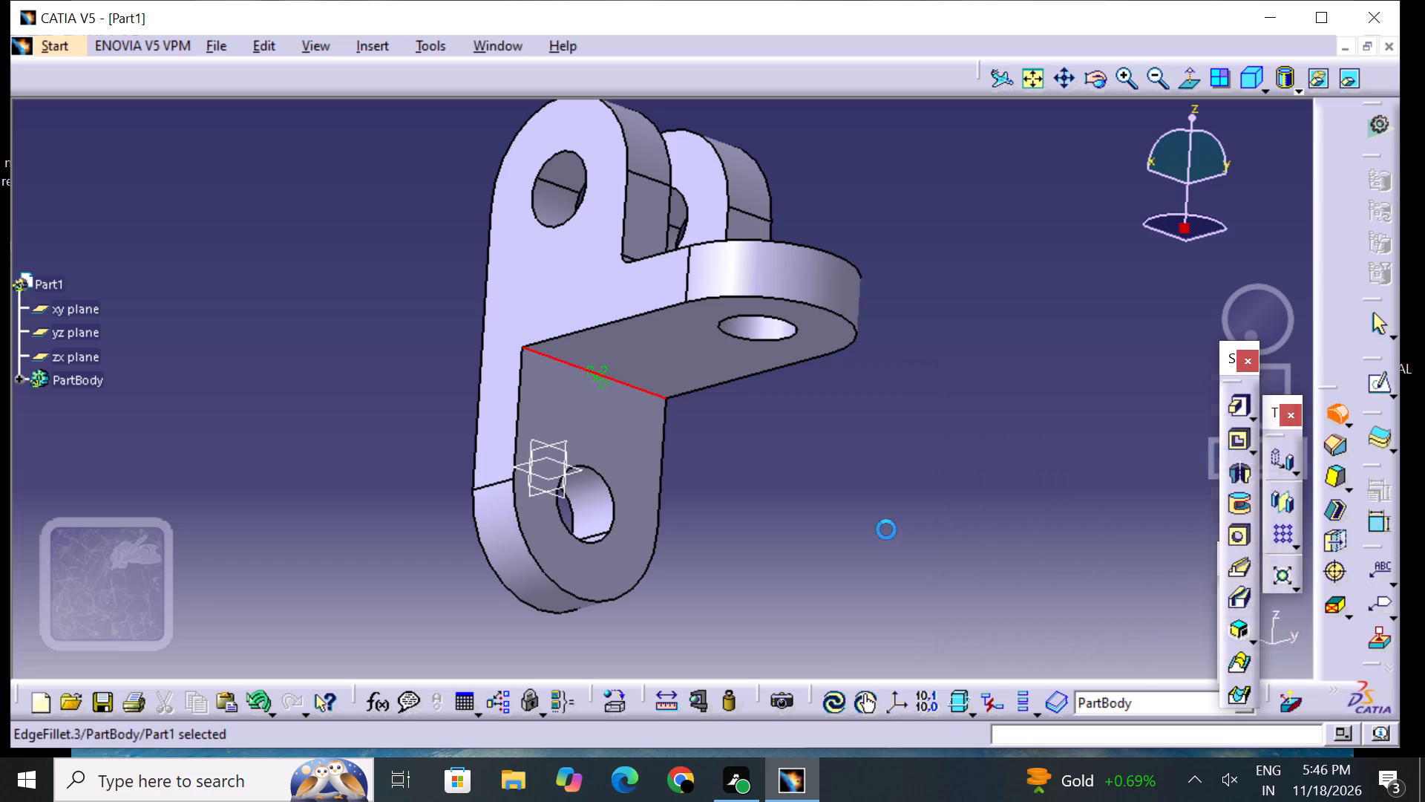
{"action": "left_click", "coordinate": [886, 529]}
Examine the bracket from the front, back, side and underside to check its fillets and remaining sharp edges.
{"action": "middle_click_drag", "start_coordinate": [680, 259], "coordinate": [596, 437]}
{"action": "right_click_drag", "start_coordinate": [678, 274], "coordinate": [596, 437]}
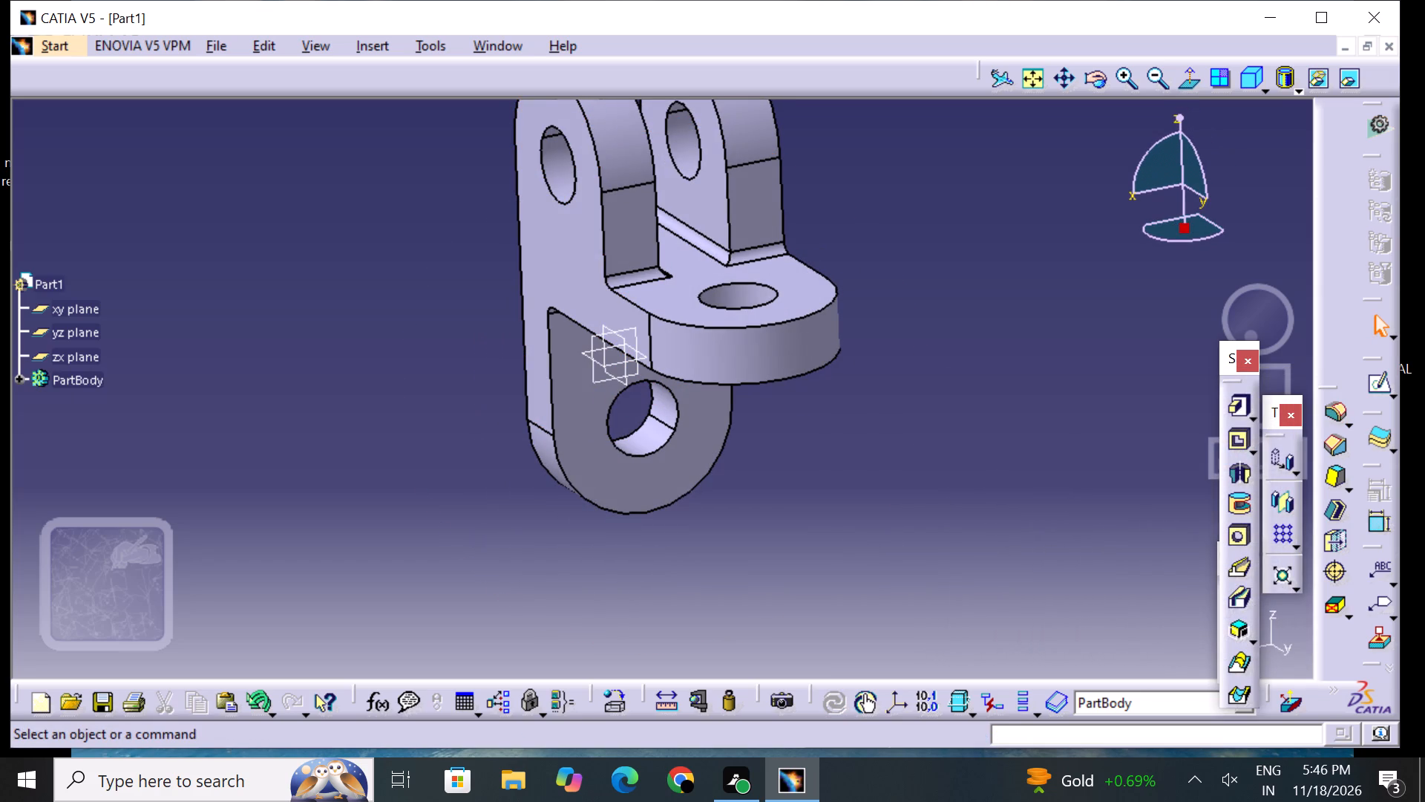
{"action": "middle_click_drag", "start_coordinate": [864, 423], "coordinate": [864, 492]}
{"action": "middle_click_drag", "start_coordinate": [473, 393], "coordinate": [630, 422]}
{"action": "right_click_drag", "start_coordinate": [473, 393], "coordinate": [630, 422]}
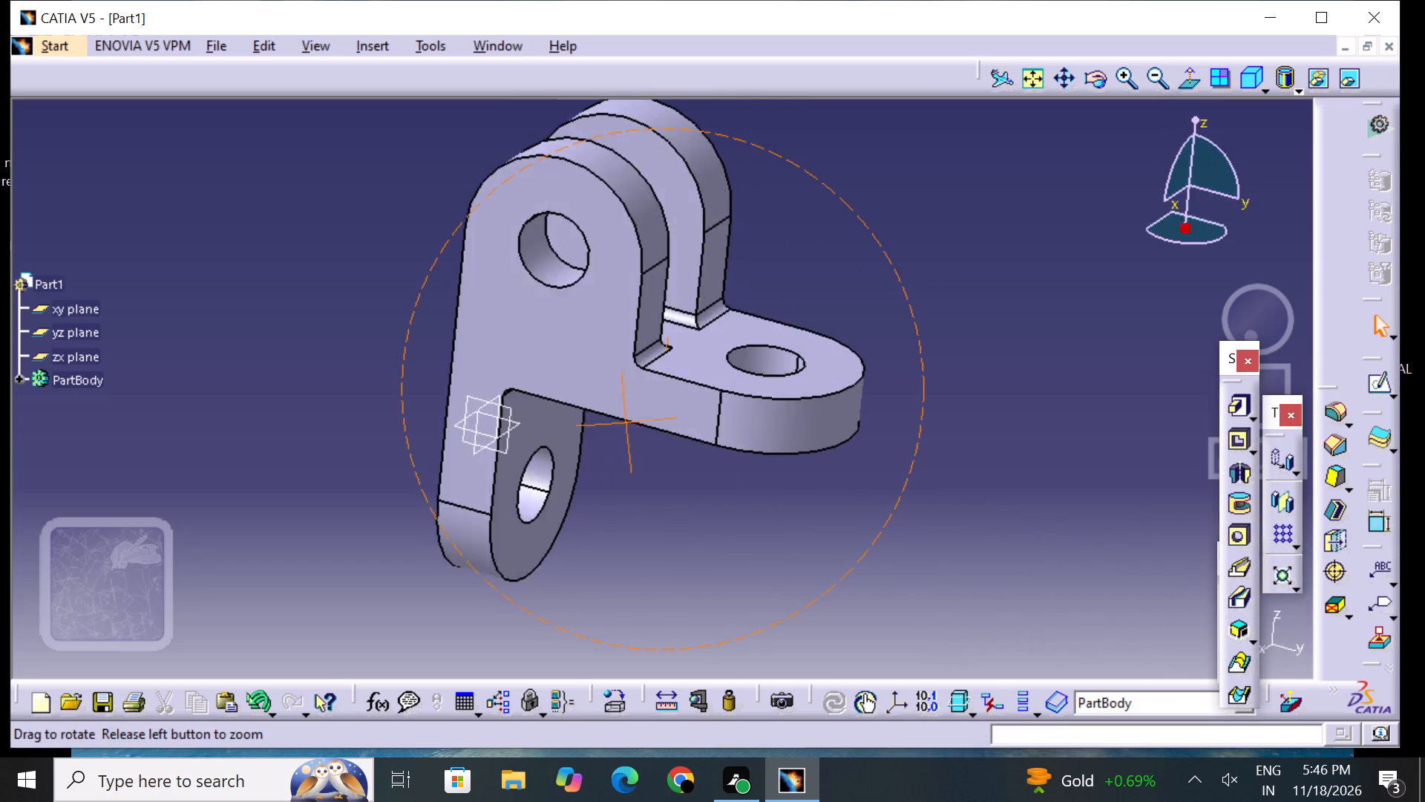
{"action": "middle_click_drag", "start_coordinate": [630, 422], "coordinate": [811, 319]}
{"action": "right_click_drag", "start_coordinate": [630, 422], "coordinate": [811, 318]}
{"action": "middle_click_drag", "start_coordinate": [343, 283], "coordinate": [711, 418]}
{"action": "right_click_drag", "start_coordinate": [343, 287], "coordinate": [711, 418]}
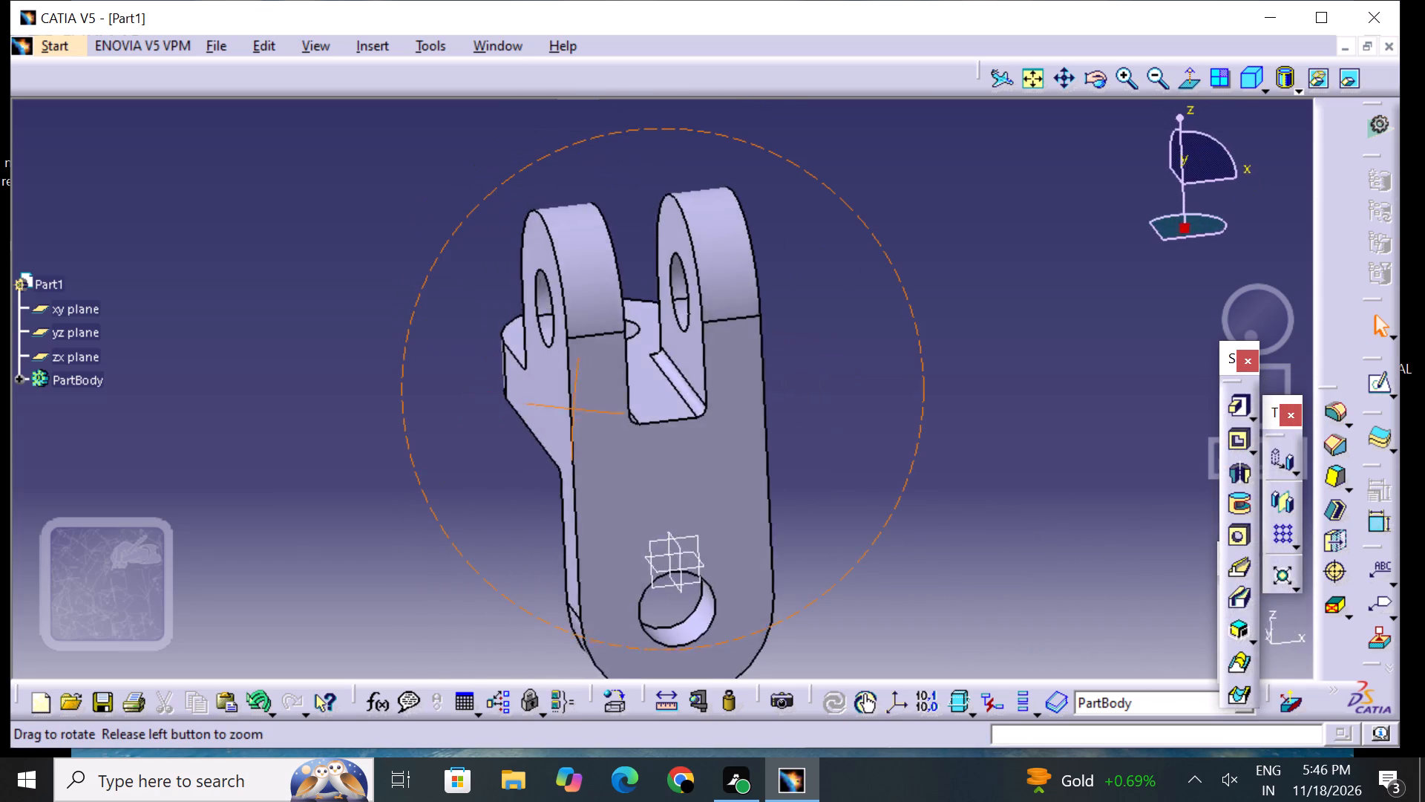
{"action": "middle_click_drag", "start_coordinate": [711, 418], "coordinate": [339, 342]}
{"action": "right_click_drag", "start_coordinate": [711, 418], "coordinate": [339, 342]}
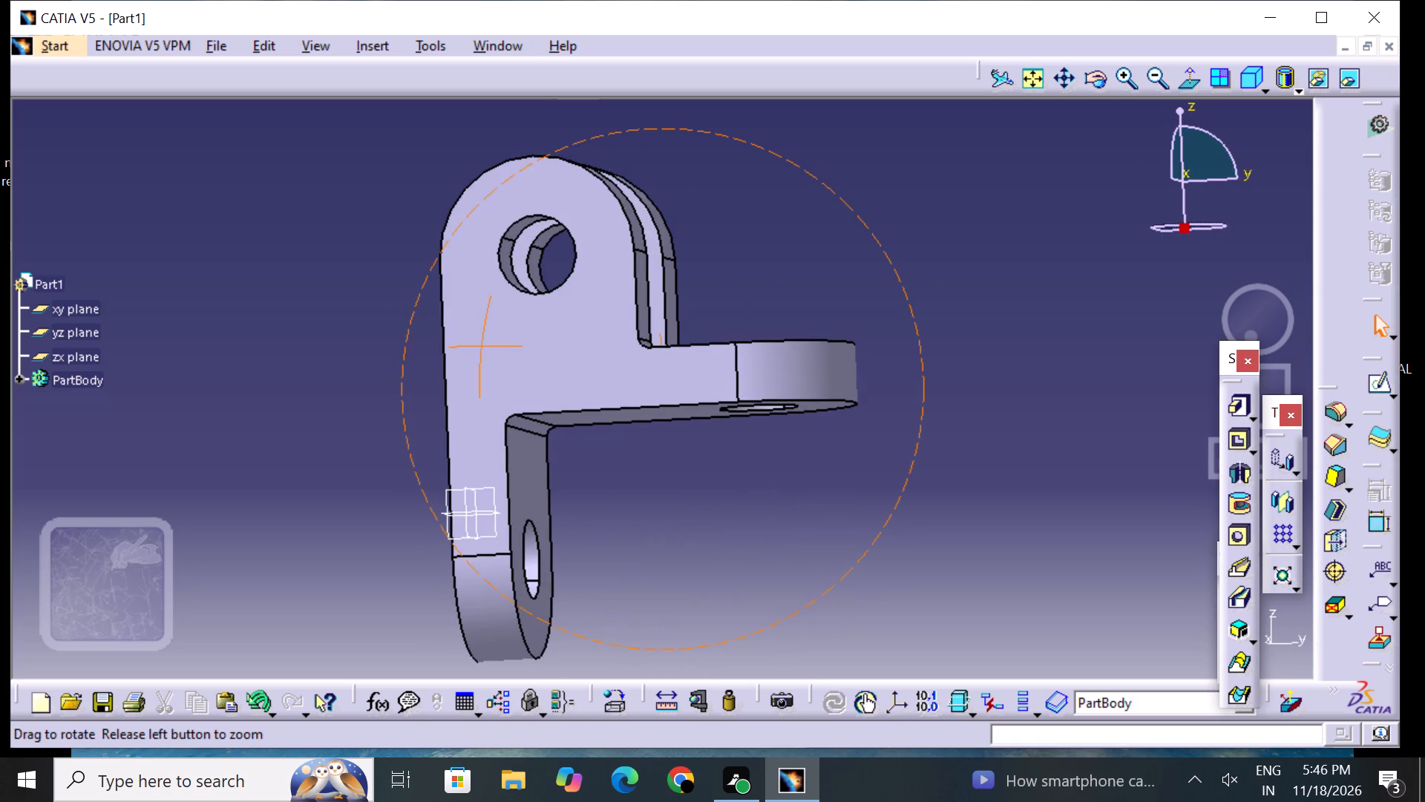
{"action": "middle_click_drag", "start_coordinate": [339, 342], "coordinate": [396, 338]}
{"action": "right_click_drag", "start_coordinate": [339, 342], "coordinate": [396, 338]}
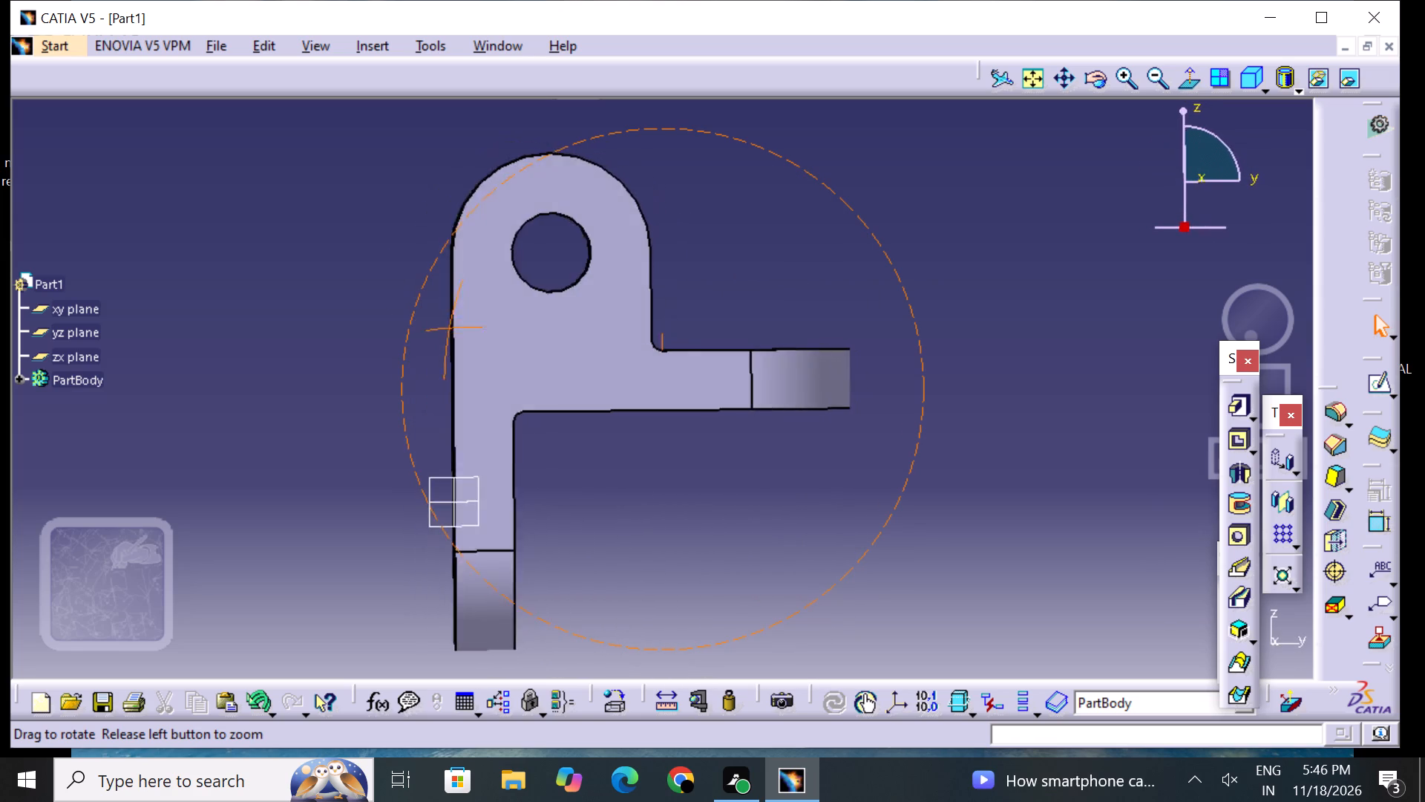
{"action": "middle_click_drag", "start_coordinate": [396, 338], "coordinate": [353, 335]}
{"action": "right_click_drag", "start_coordinate": [396, 338], "coordinate": [353, 335]}
{"action": "middle_click_drag", "start_coordinate": [687, 513], "coordinate": [678, 494]}
{"action": "right_click_drag", "start_coordinate": [687, 513], "coordinate": [678, 494]}
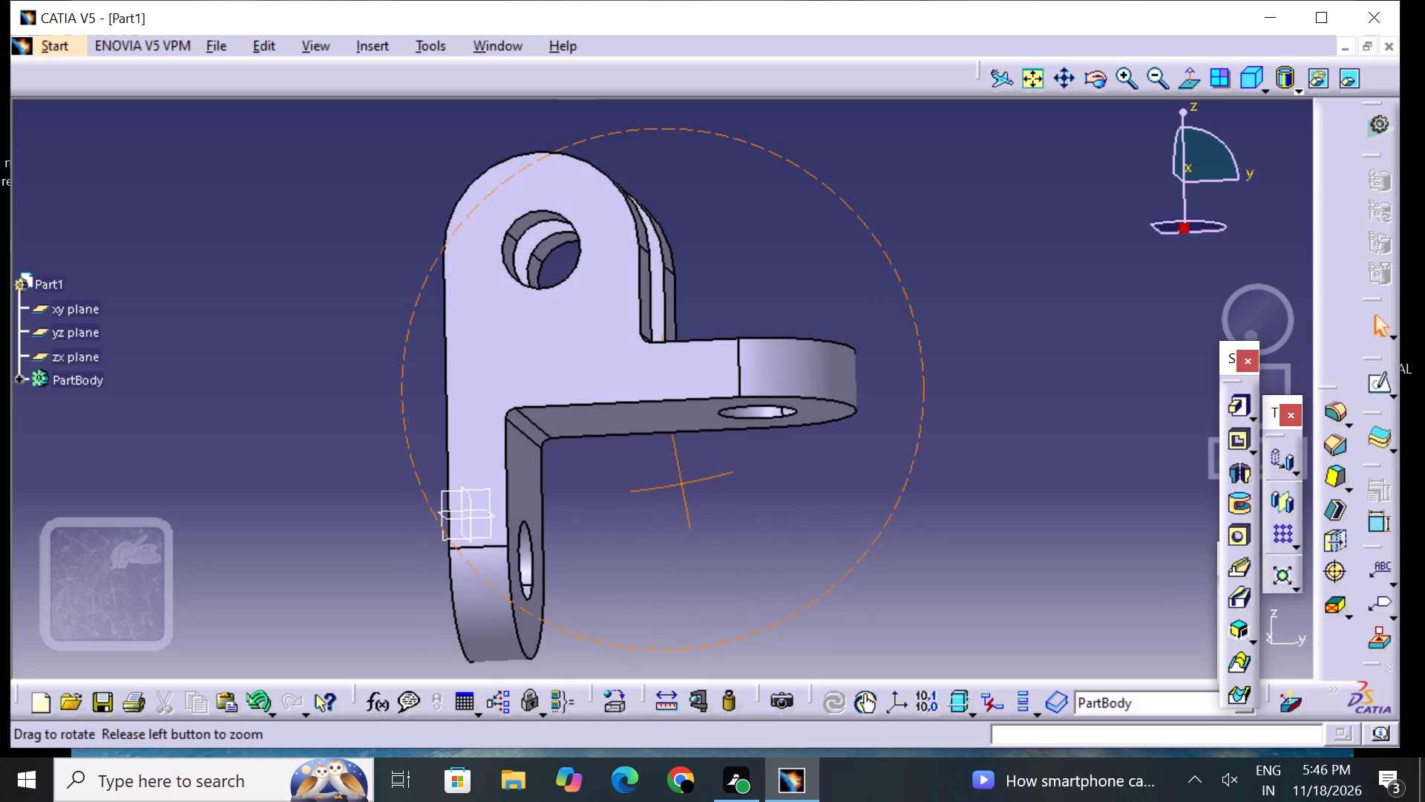
{"action": "middle_click_drag", "start_coordinate": [678, 494], "coordinate": [715, 539]}
{"action": "right_click_drag", "start_coordinate": [678, 494], "coordinate": [715, 539]}
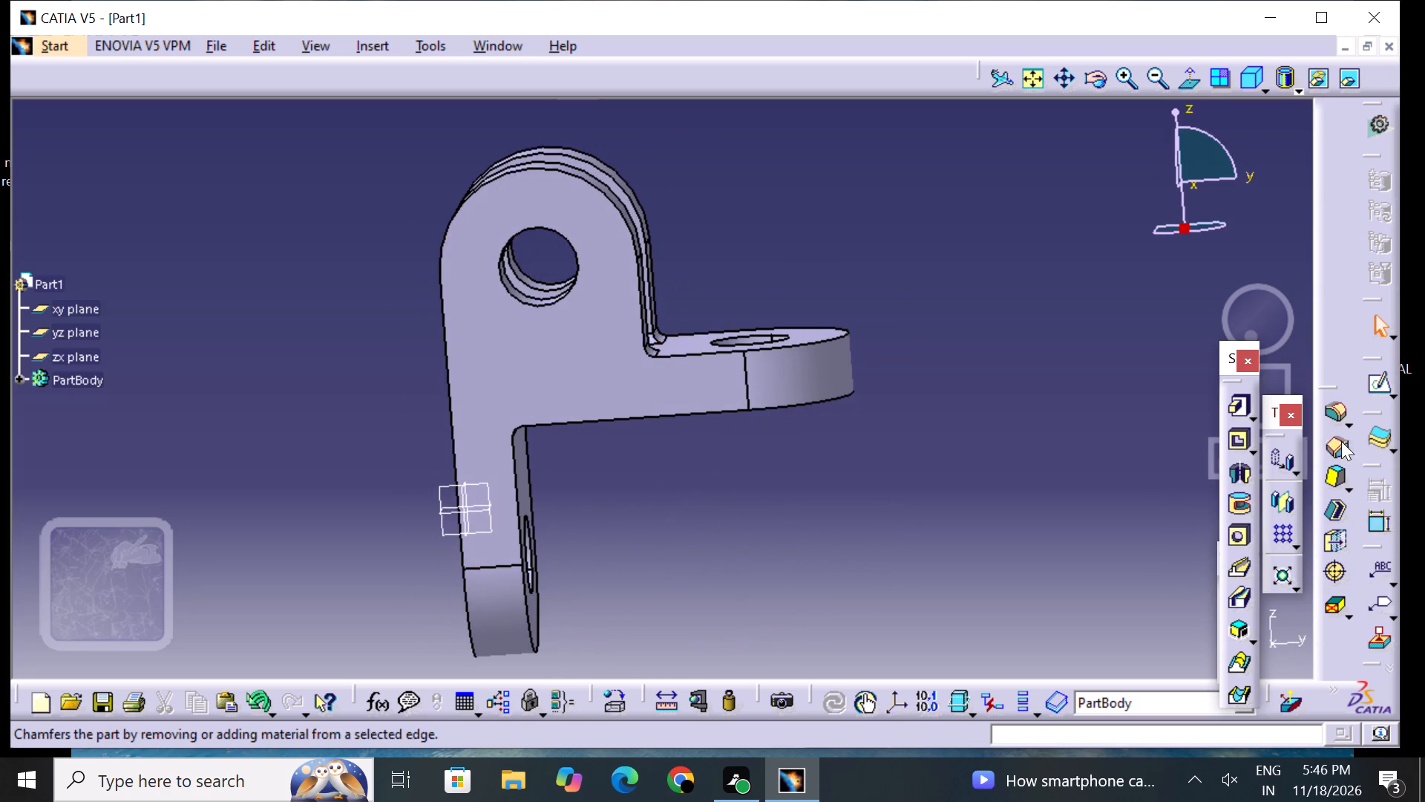
Start the Chamfer command for the part's edges.
{"action": "left_click", "coordinate": [1341, 441]}
{"action": "left_click", "coordinate": [1270, 440]}
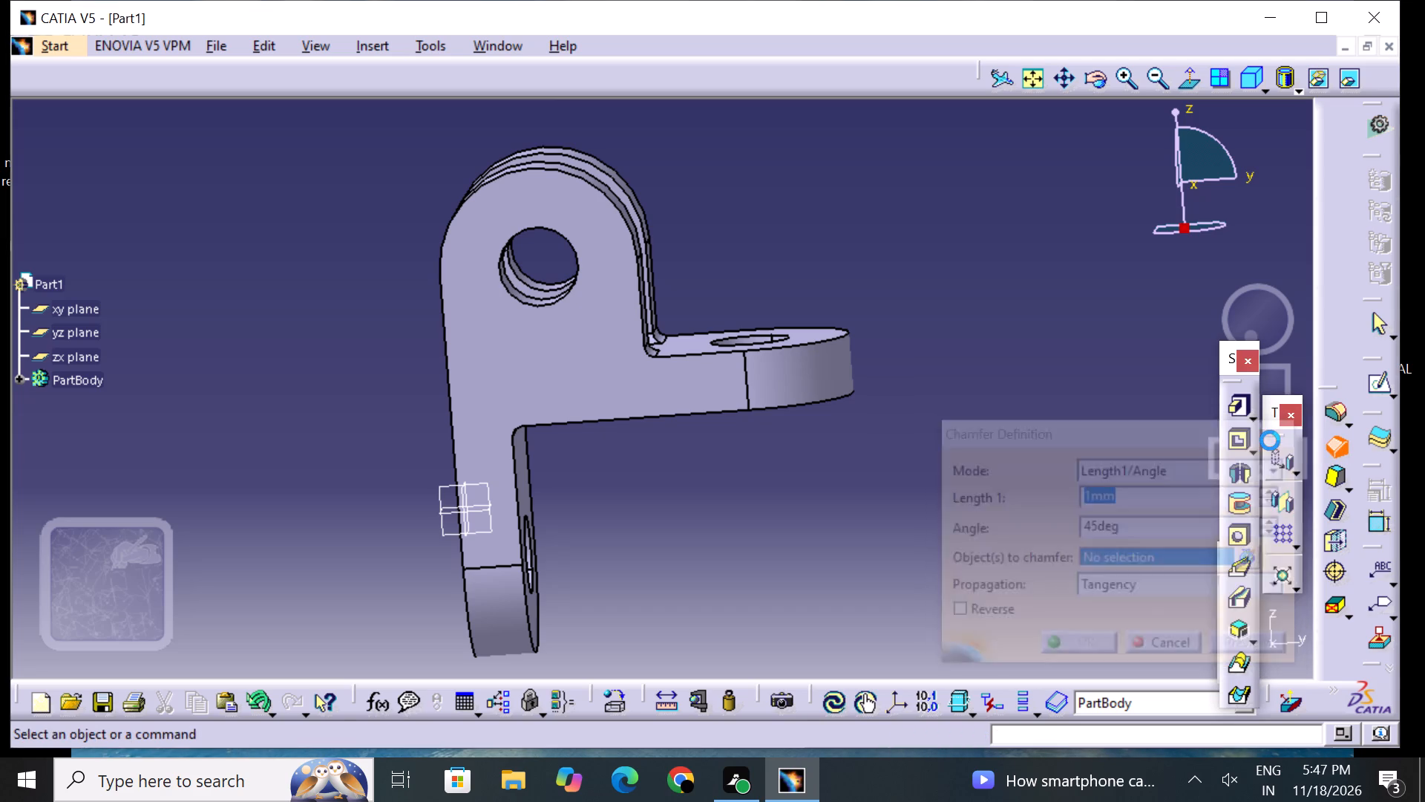
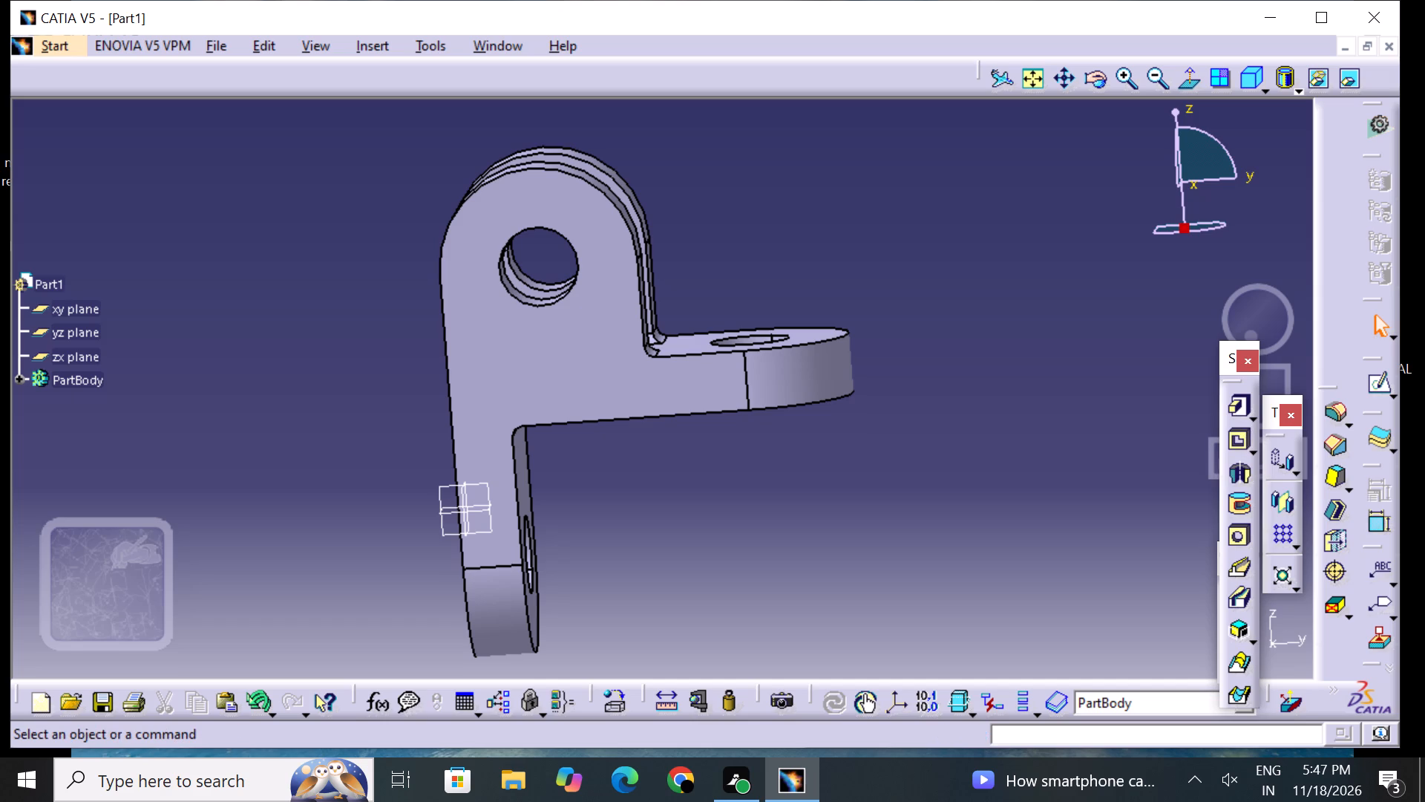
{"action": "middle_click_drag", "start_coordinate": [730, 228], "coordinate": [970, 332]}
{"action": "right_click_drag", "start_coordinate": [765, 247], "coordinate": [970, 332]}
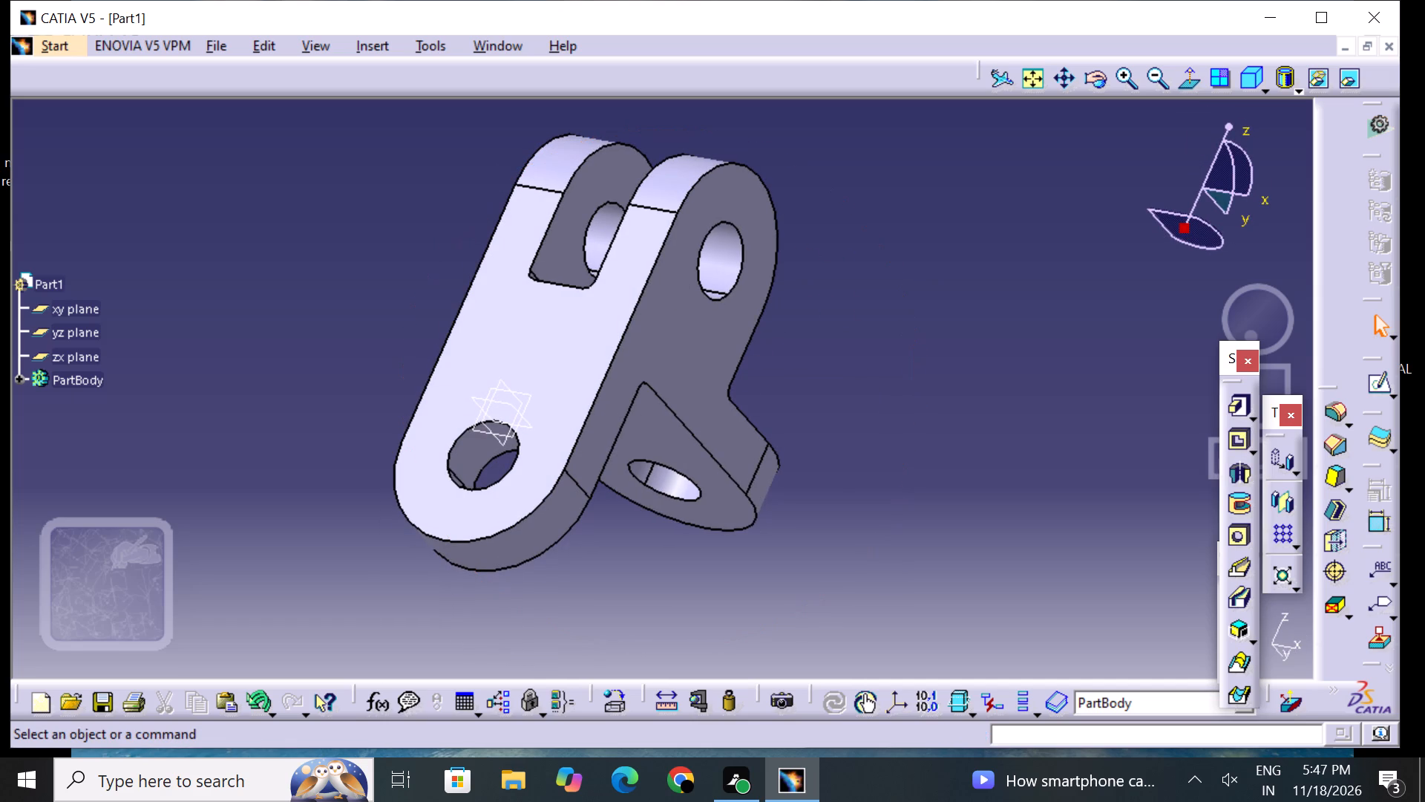
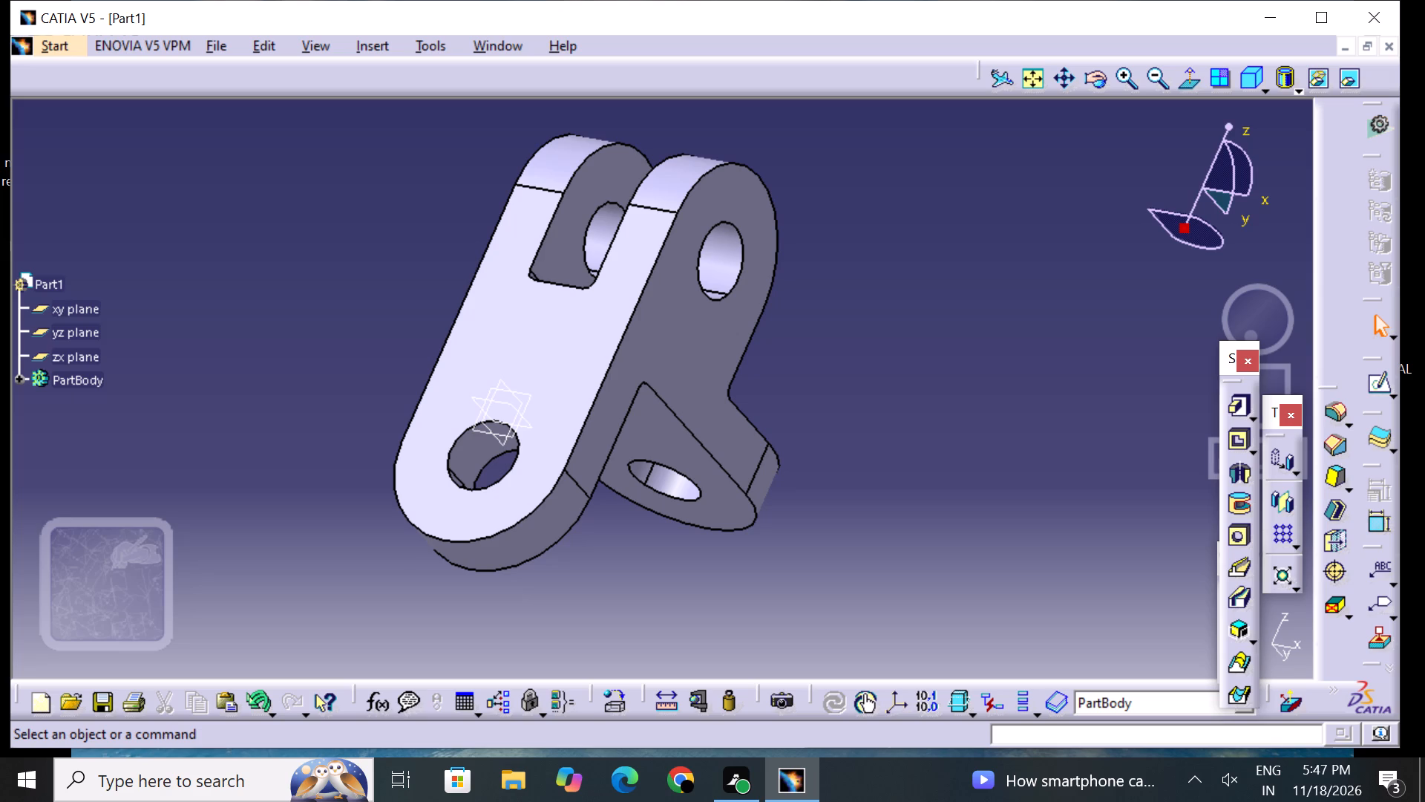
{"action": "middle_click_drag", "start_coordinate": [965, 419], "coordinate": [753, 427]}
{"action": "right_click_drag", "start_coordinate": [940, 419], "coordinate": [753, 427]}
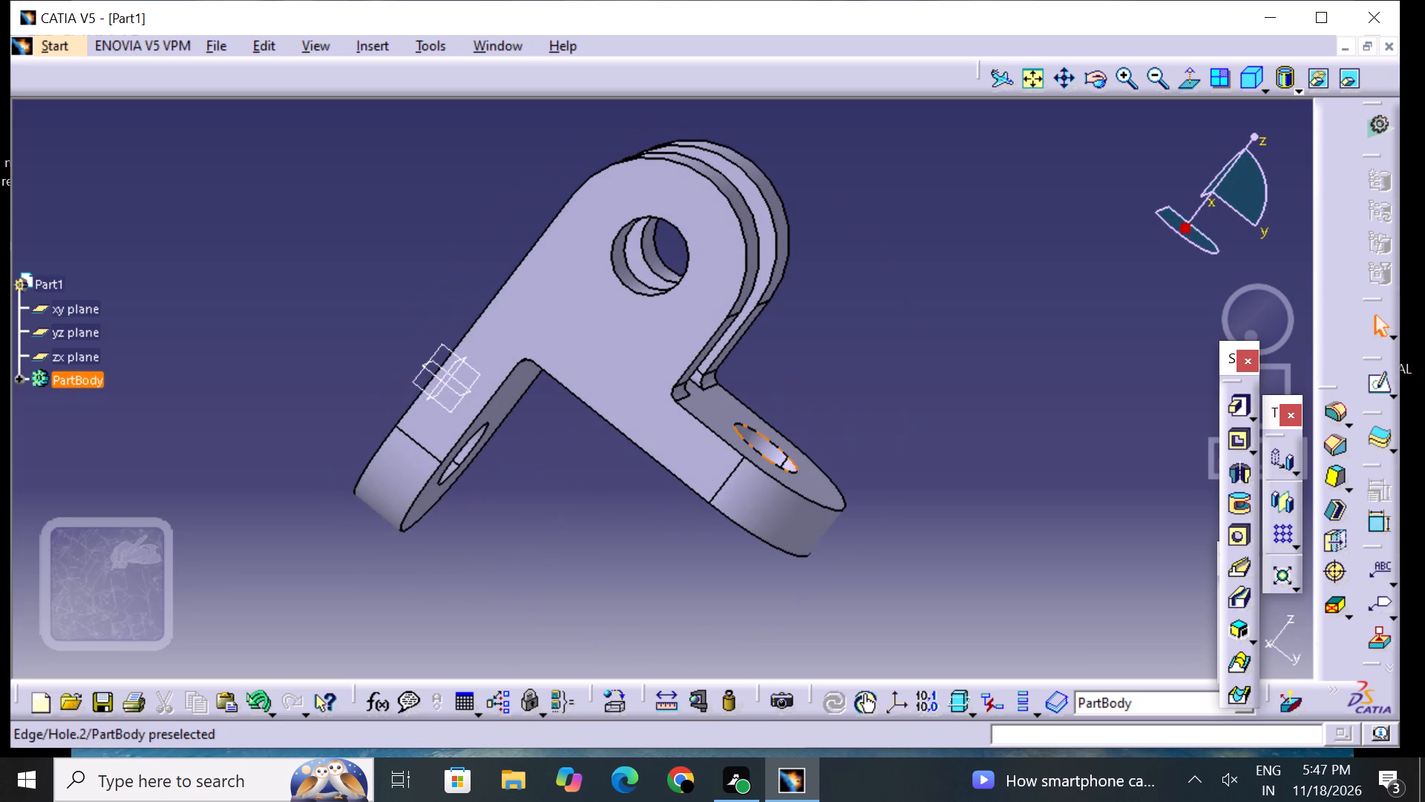
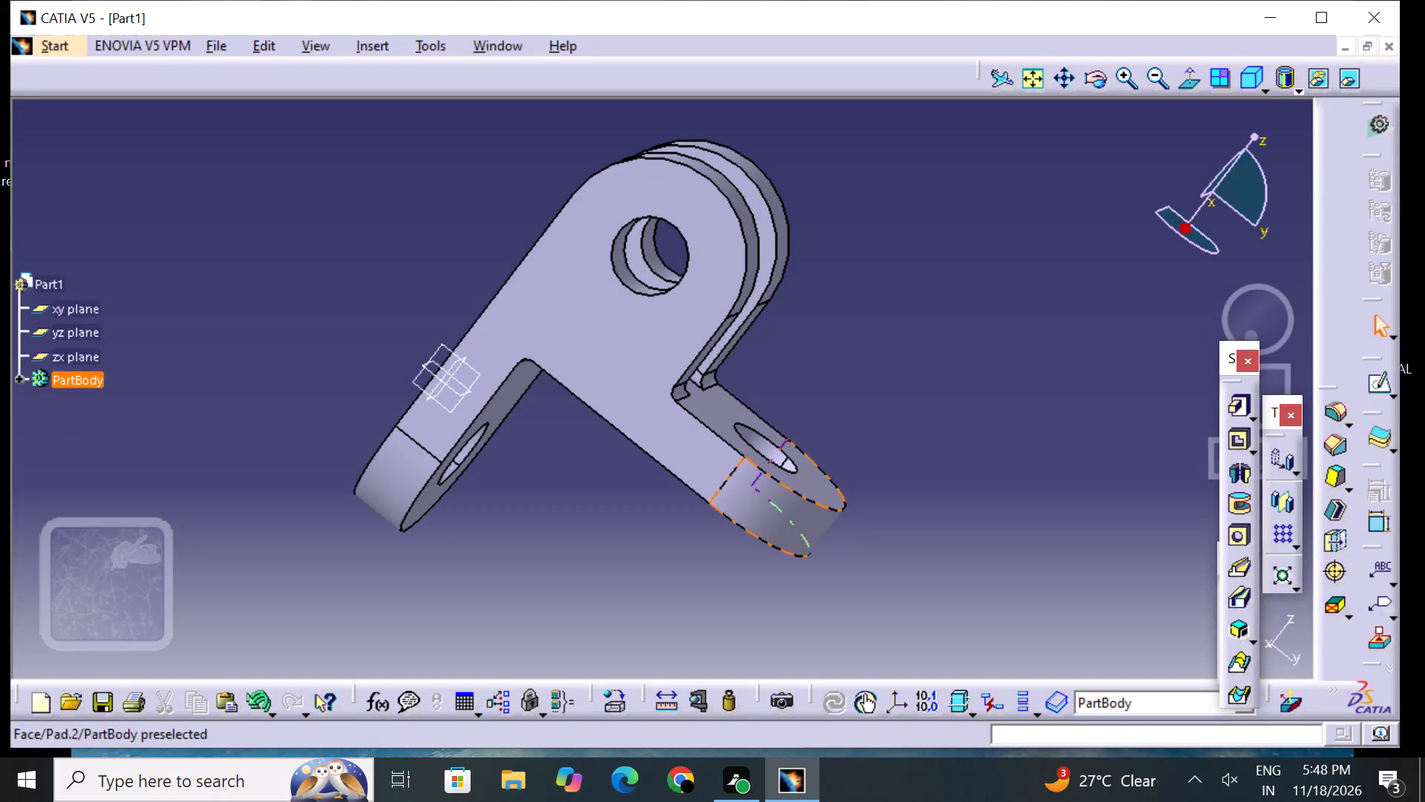
Set the fill color of the bracket's large flat side face, with the fork hole, to reddish-brown.
{"action": "left_click", "coordinate": [618, 356]}
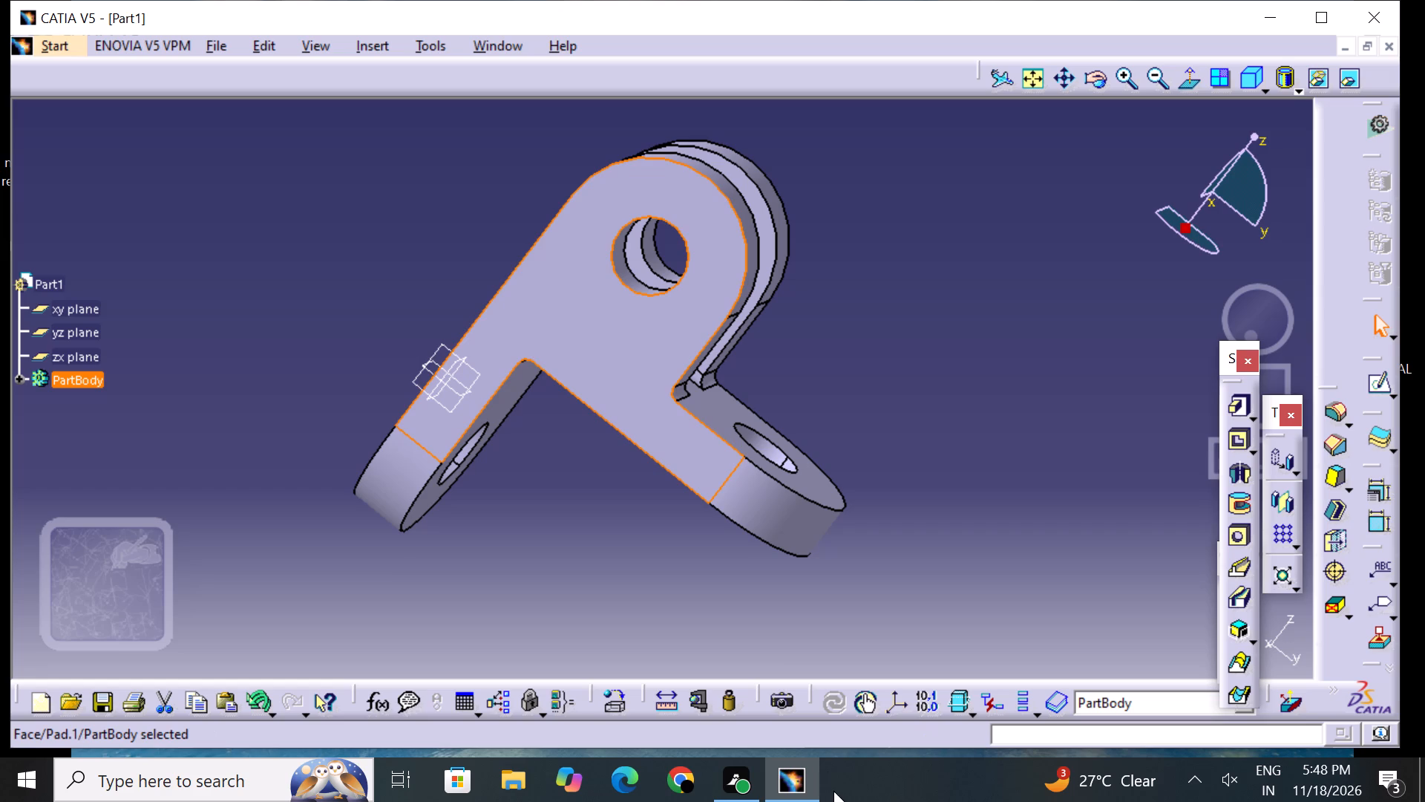
{"action": "right_click", "coordinate": [610, 358]}
{"action": "left_click", "coordinate": [697, 394]}
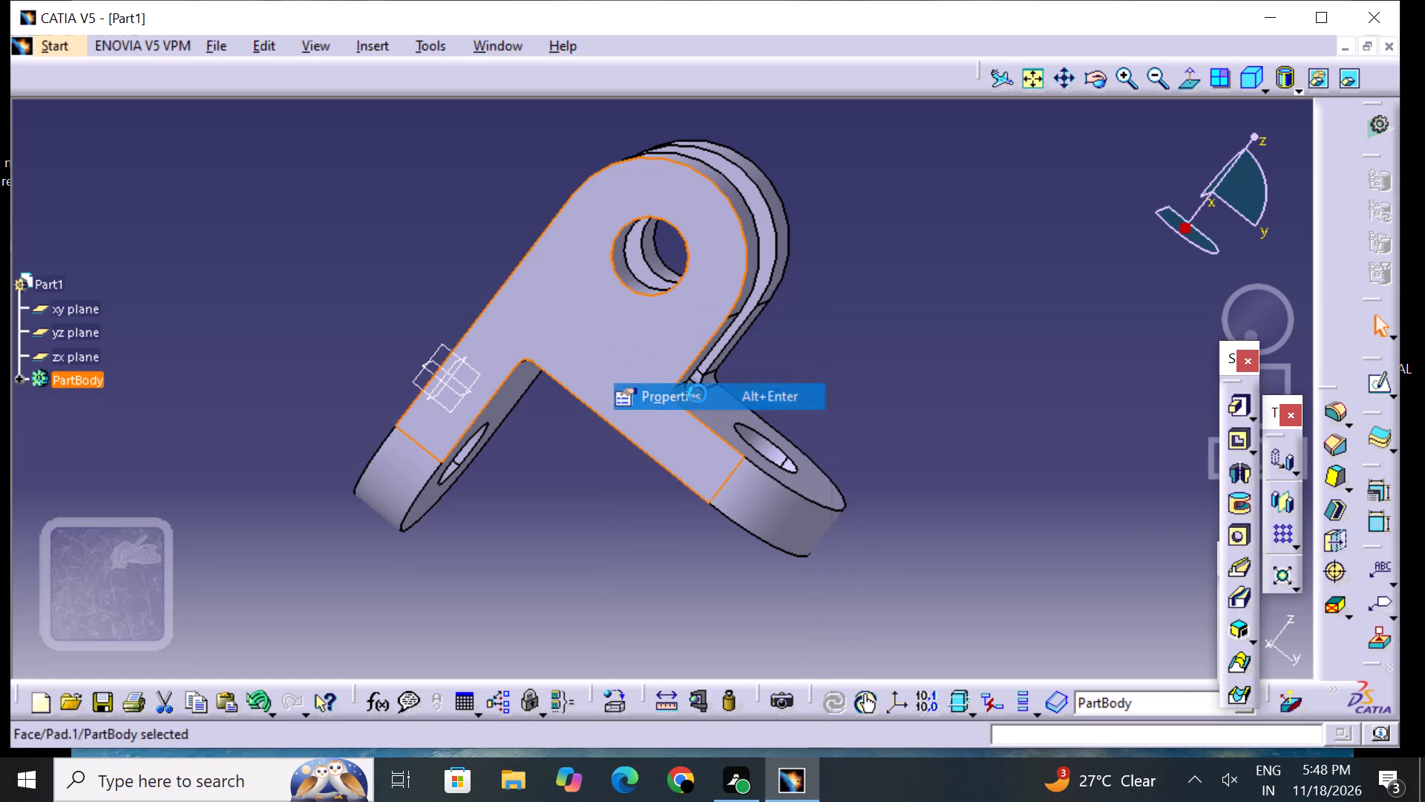
{"action": "left_click", "coordinate": [863, 159]}
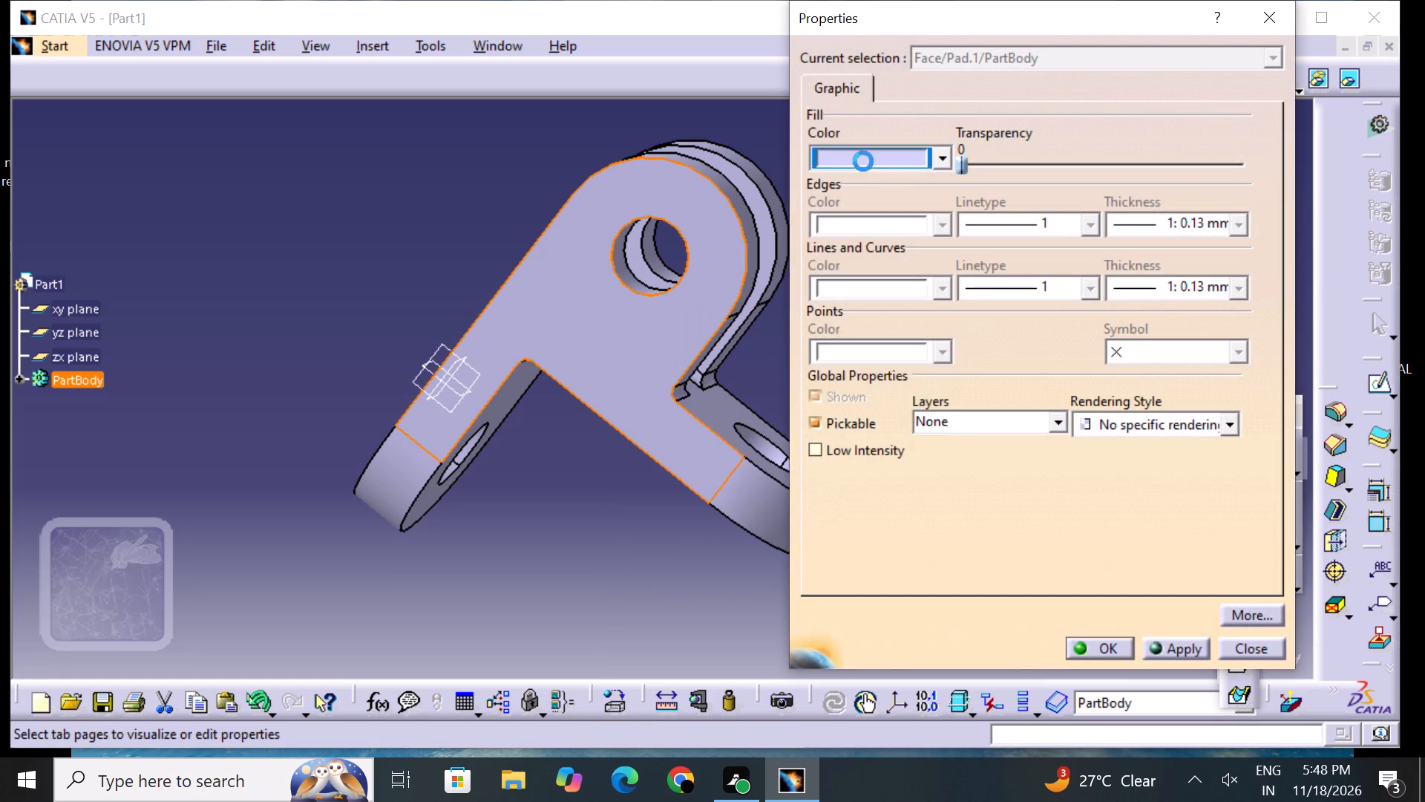
{"action": "left_click", "coordinate": [877, 478]}
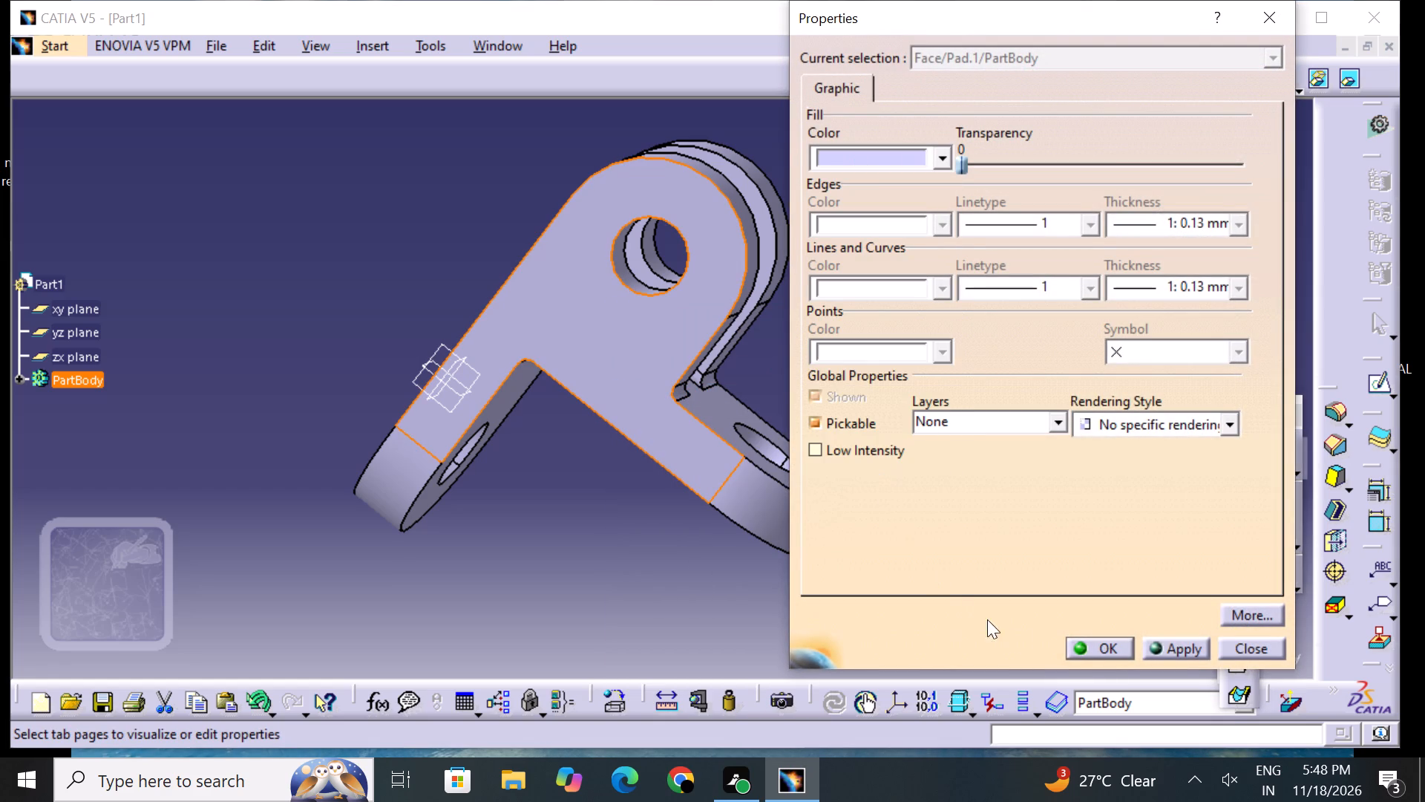
{"action": "left_click", "coordinate": [1107, 645]}
{"action": "left_click", "coordinate": [628, 564]}
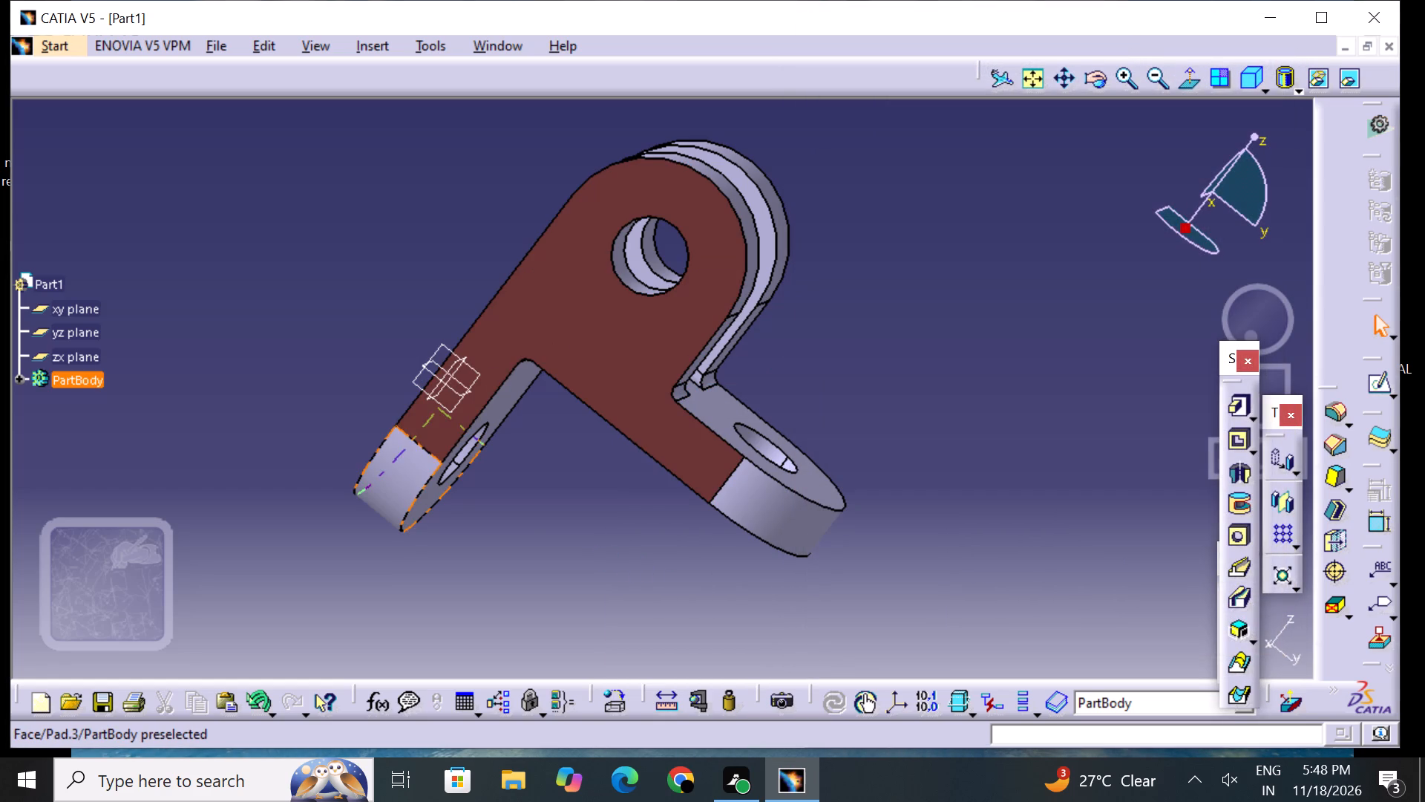
Set the fill color of the rounded end face on the Pad.3 lug to reddish-brown.
{"action": "left_click", "coordinate": [392, 481]}
{"action": "right_click", "coordinate": [392, 481]}
{"action": "left_click", "coordinate": [478, 124]}
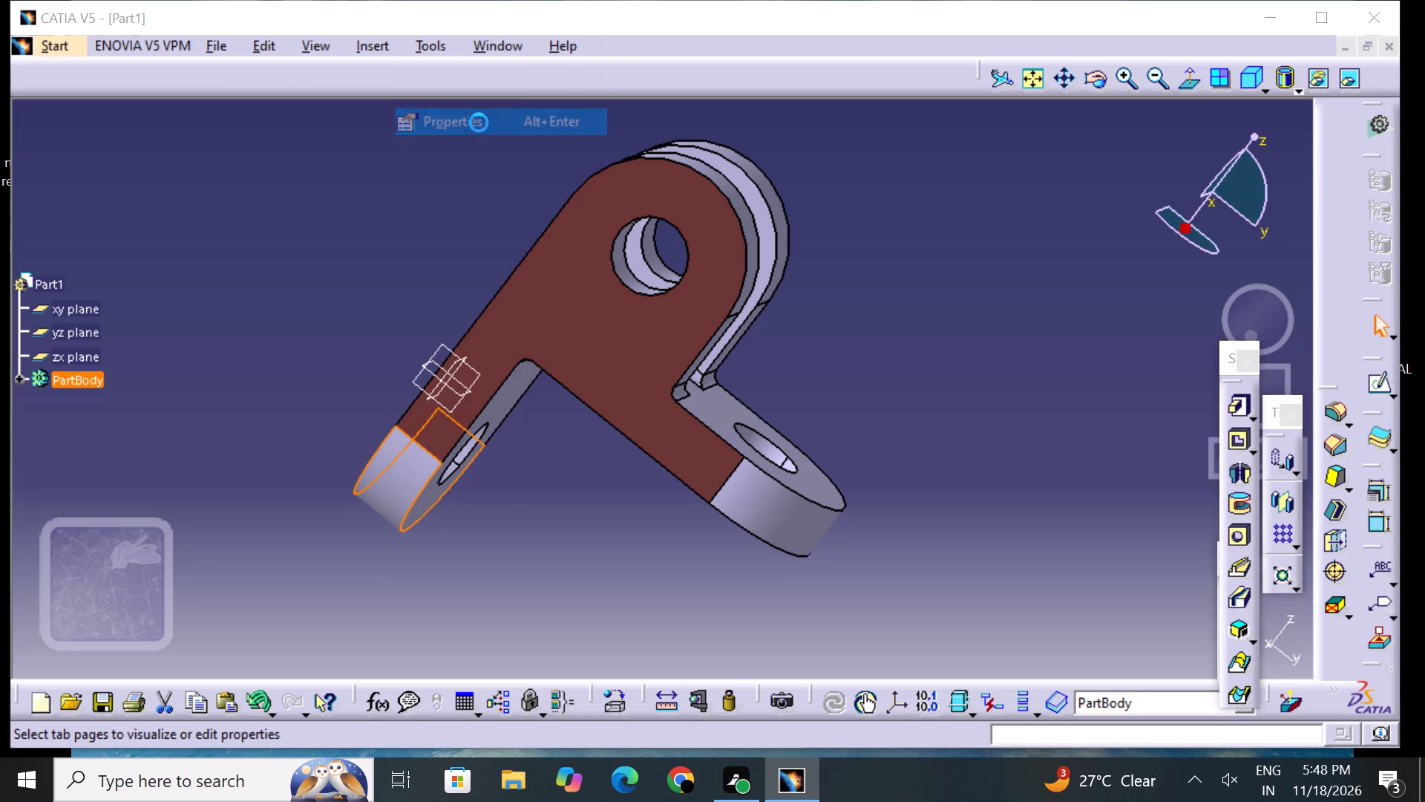
{"action": "left_click", "coordinate": [866, 167]}
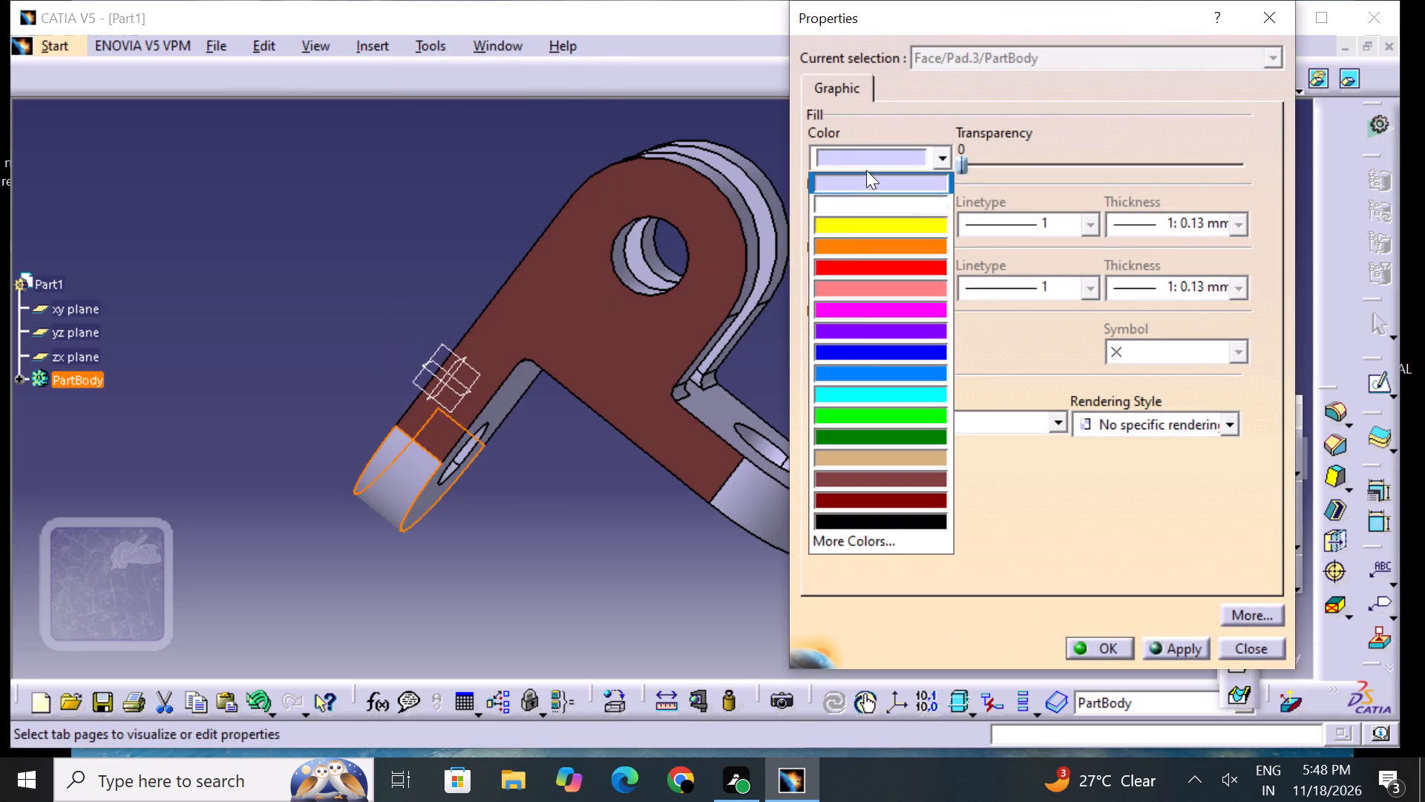
{"action": "left_click", "coordinate": [898, 480]}
{"action": "left_click", "coordinate": [1101, 651]}
{"action": "left_click", "coordinate": [715, 585]}
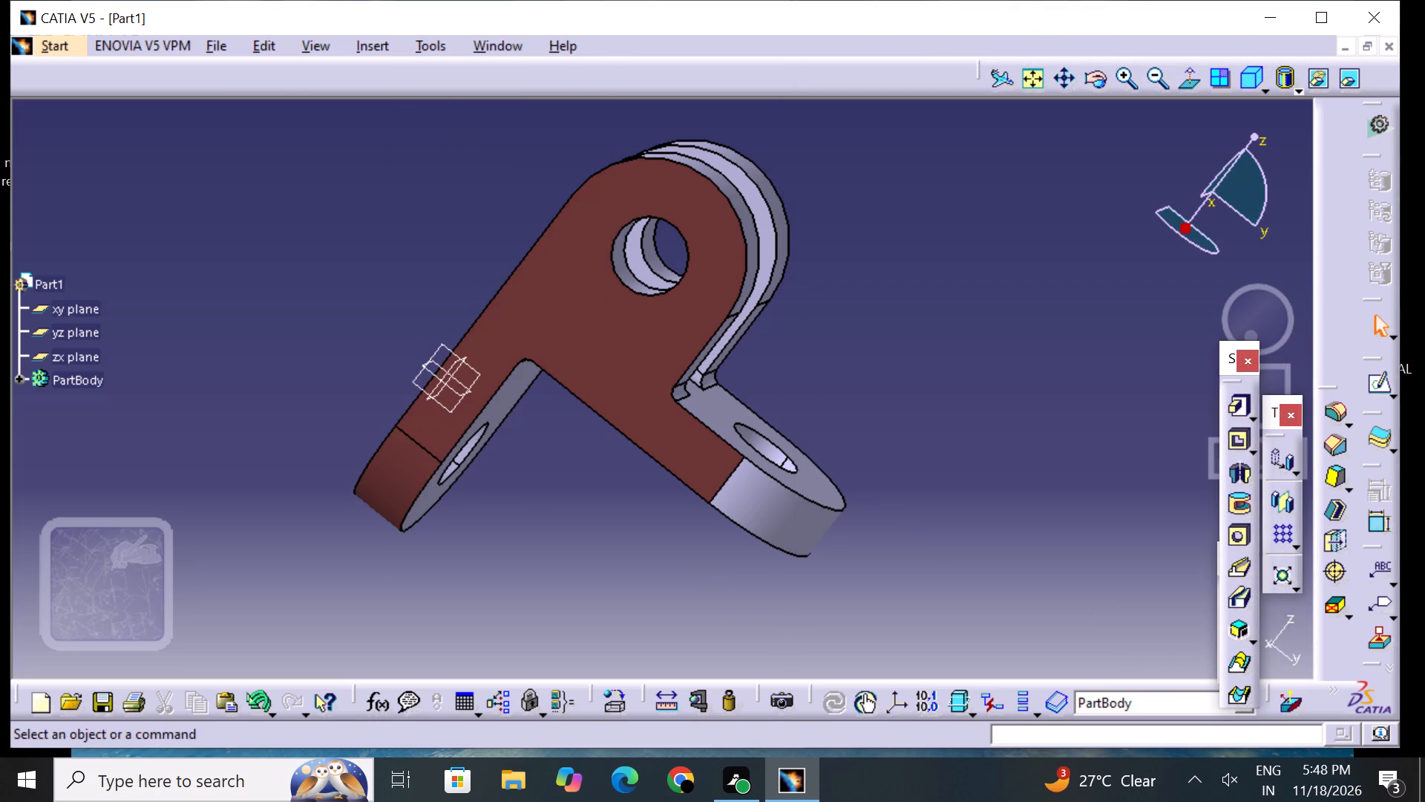
Set the fill color of the rounded end face on the Pad.2 lug to reddish-brown.
{"action": "middle_click_drag", "start_coordinate": [868, 524], "coordinate": [686, 419]}
{"action": "right_click_drag", "start_coordinate": [866, 519], "coordinate": [685, 419]}
{"action": "left_click", "coordinate": [730, 480]}
{"action": "right_click", "coordinate": [730, 480]}
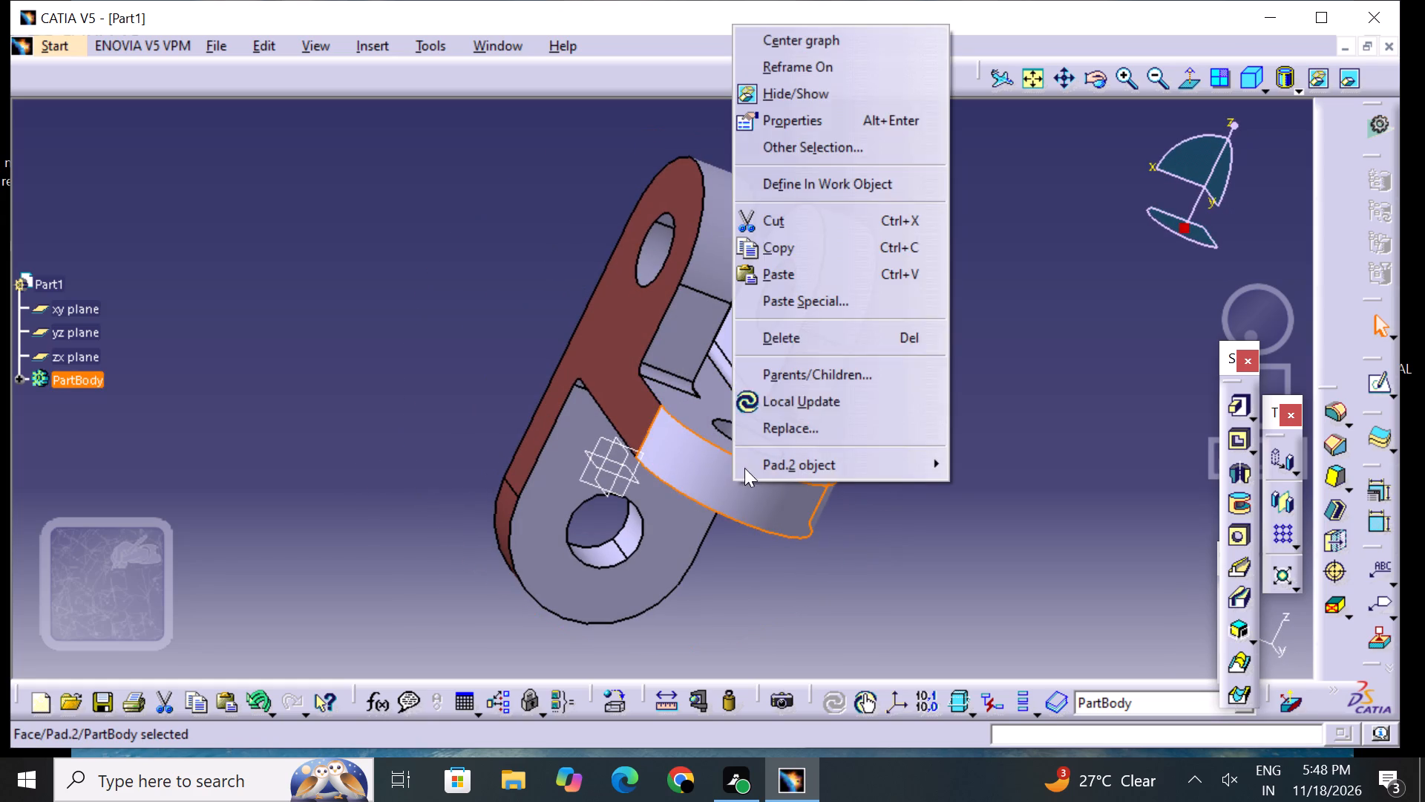
{"action": "left_click", "coordinate": [804, 126]}
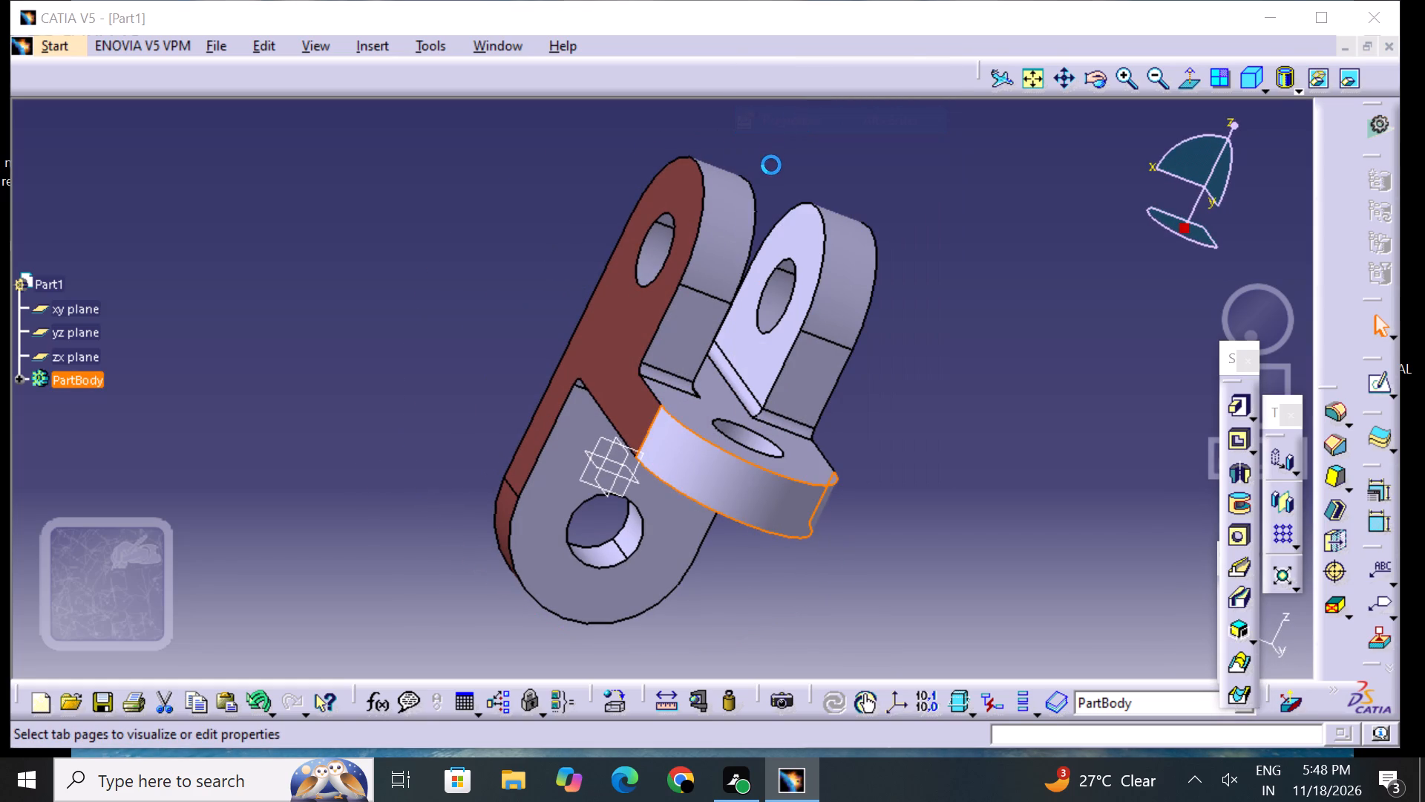
{"action": "left_click", "coordinate": [877, 150]}
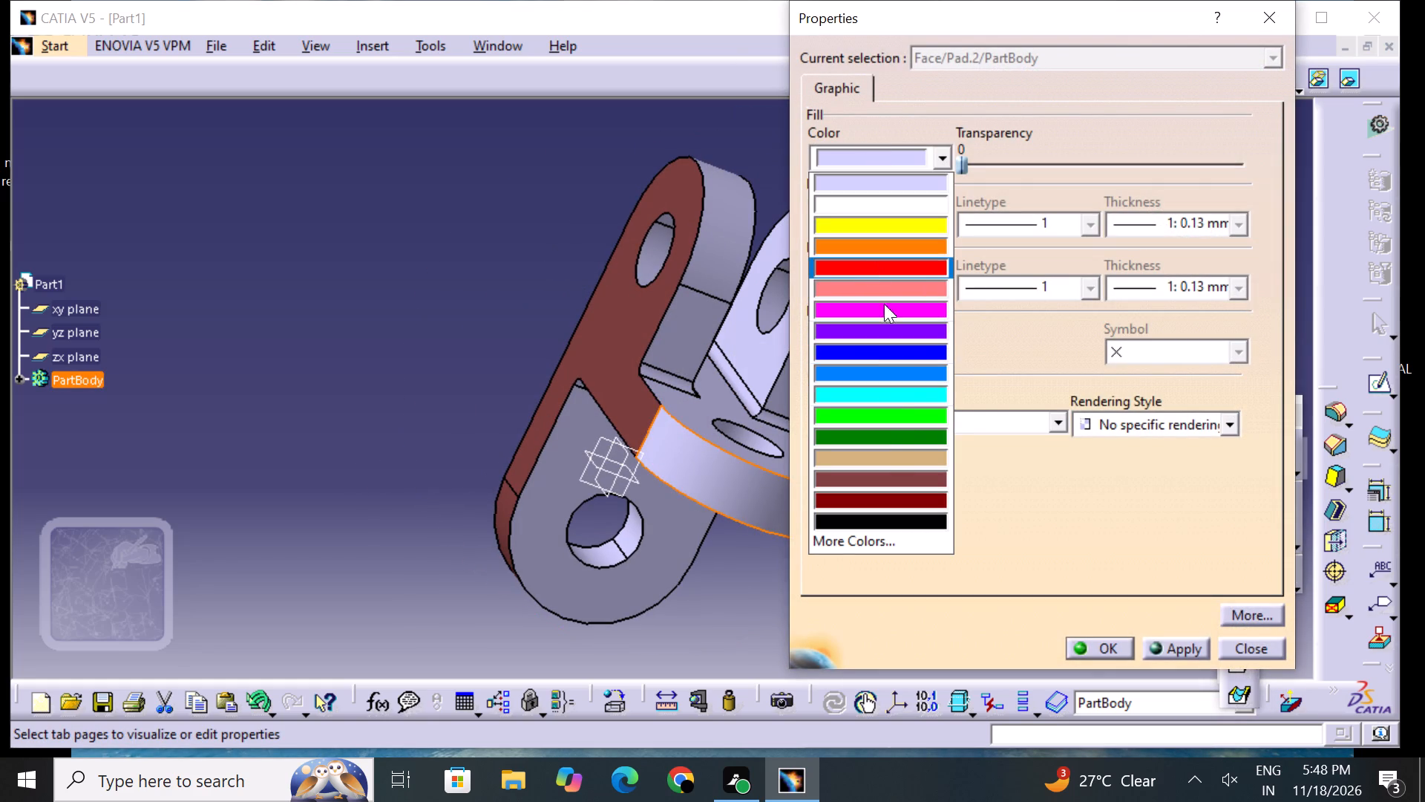
{"action": "left_click", "coordinate": [898, 475]}
{"action": "left_click_drag", "start_coordinate": [1095, 633], "coordinate": [1095, 645]}
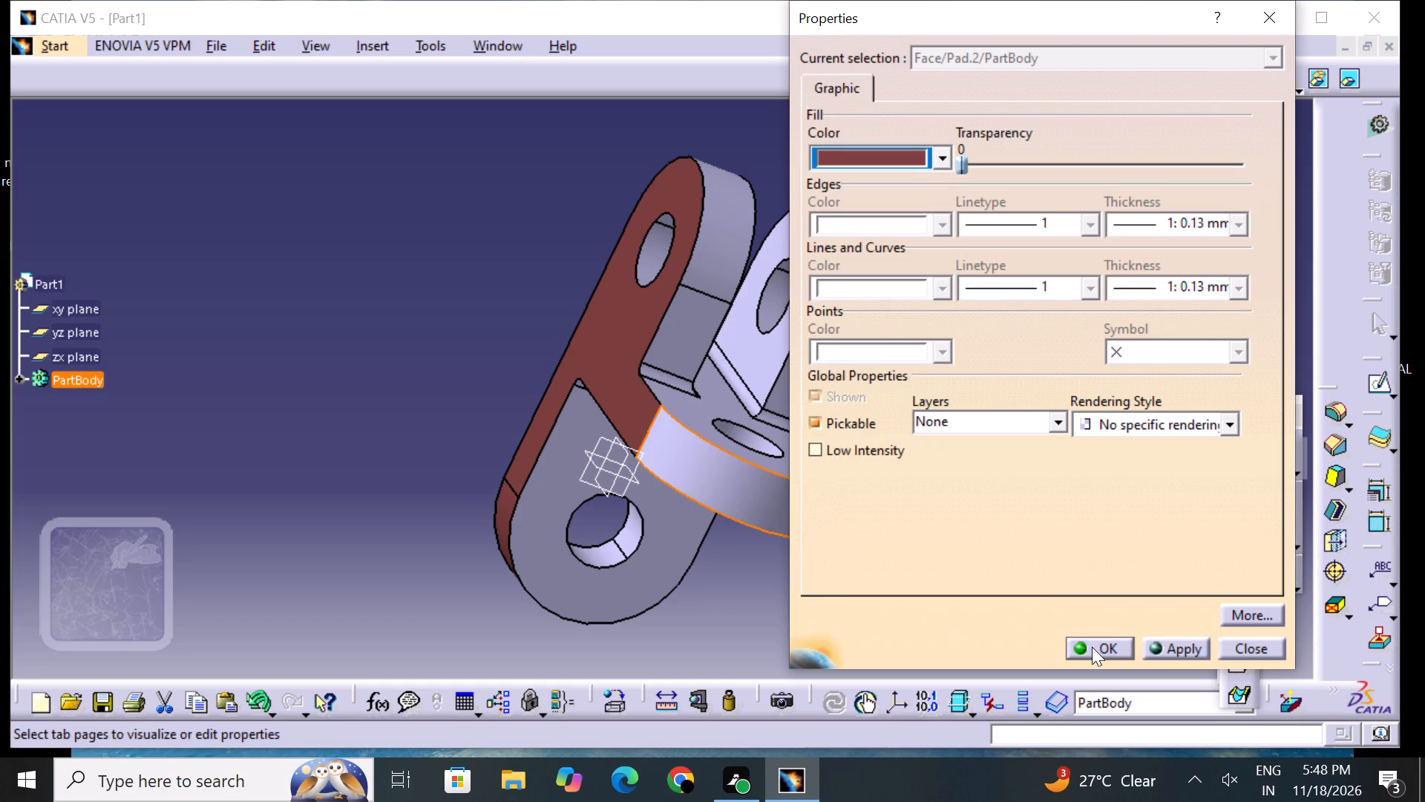
{"action": "left_click", "coordinate": [1090, 642]}
{"action": "left_click", "coordinate": [927, 521]}
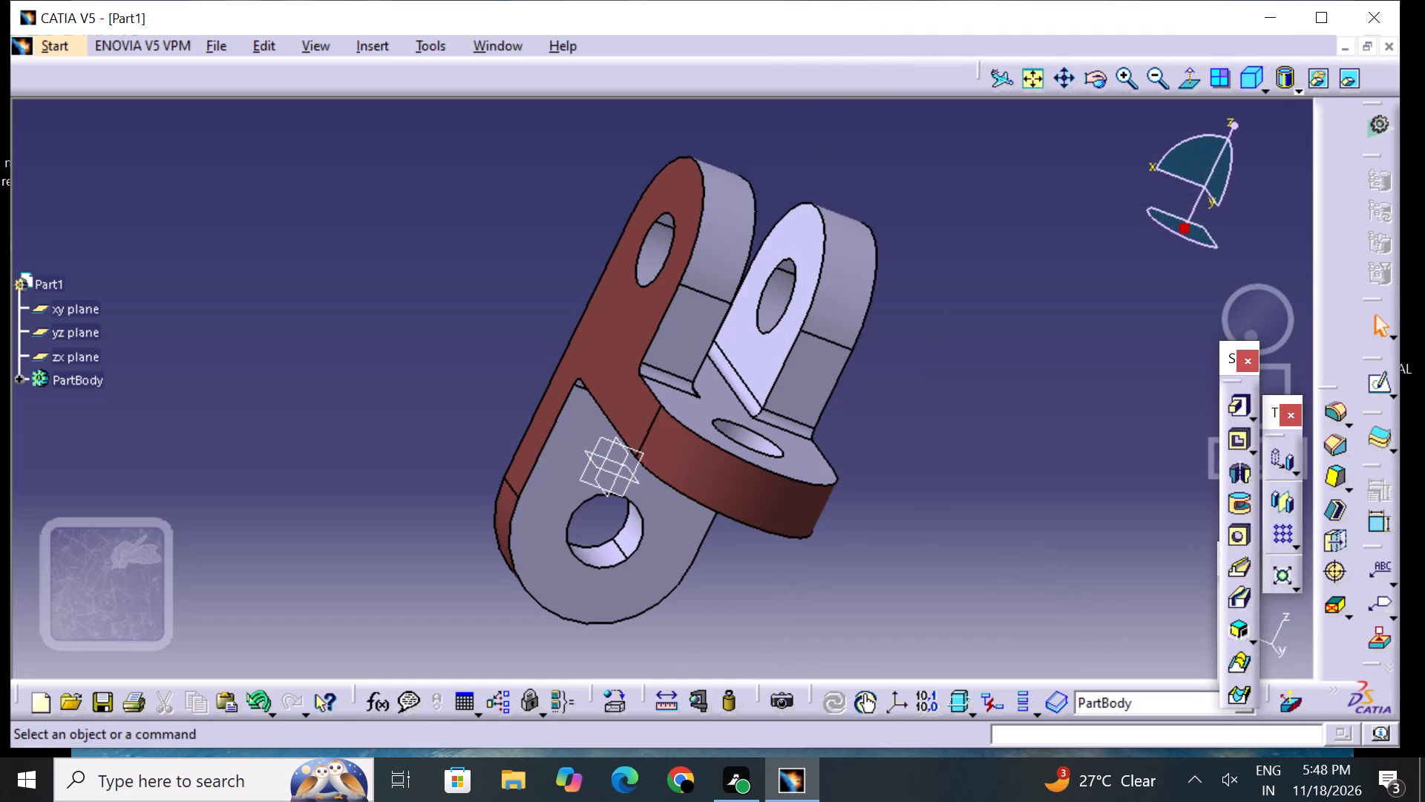
Set the fill color of the flat side face on the bracket's opposite side to reddish-brown.
{"action": "middle_click_drag", "start_coordinate": [963, 436], "coordinate": [750, 397]}
{"action": "right_click_drag", "start_coordinate": [963, 436], "coordinate": [750, 397]}
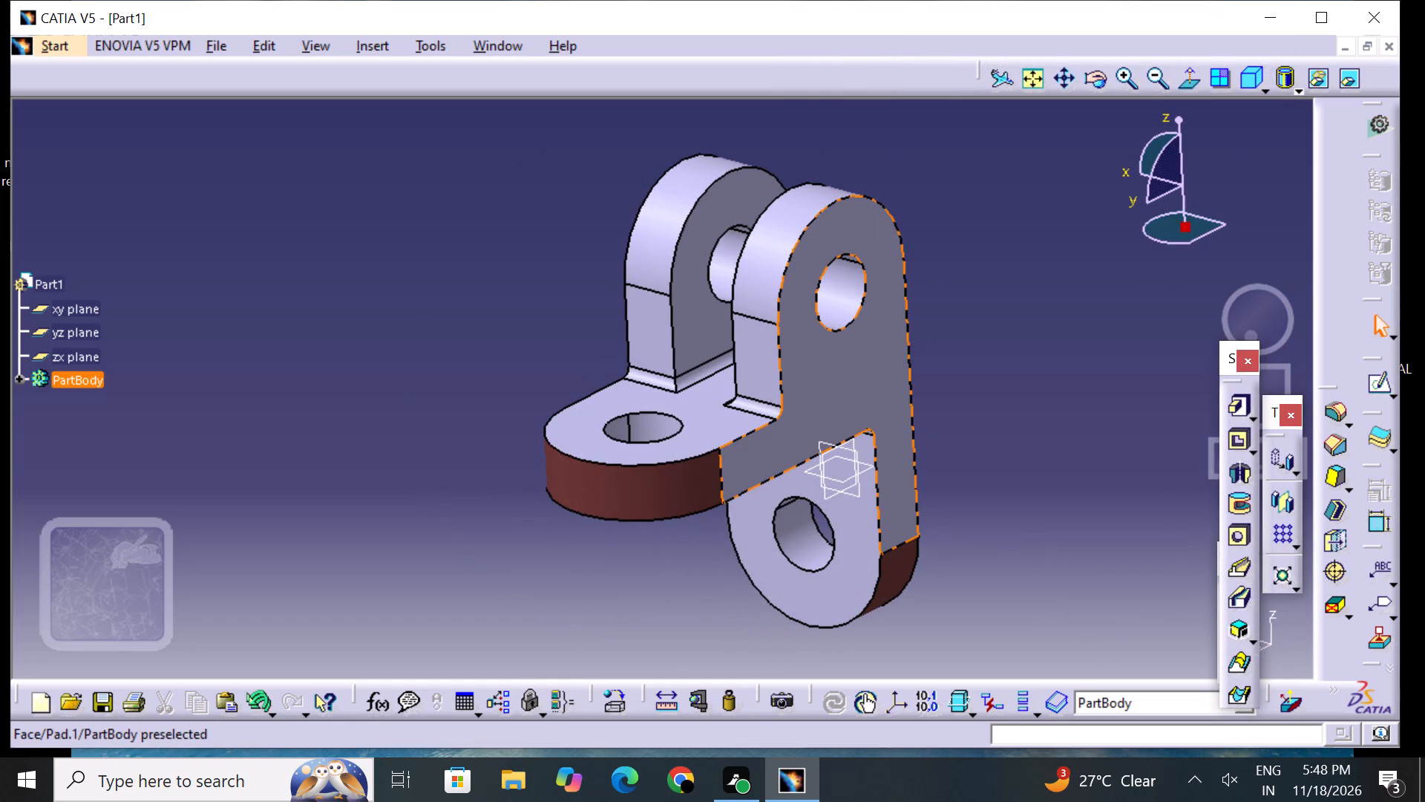
{"action": "left_click", "coordinate": [789, 445]}
{"action": "right_click", "coordinate": [790, 445]}
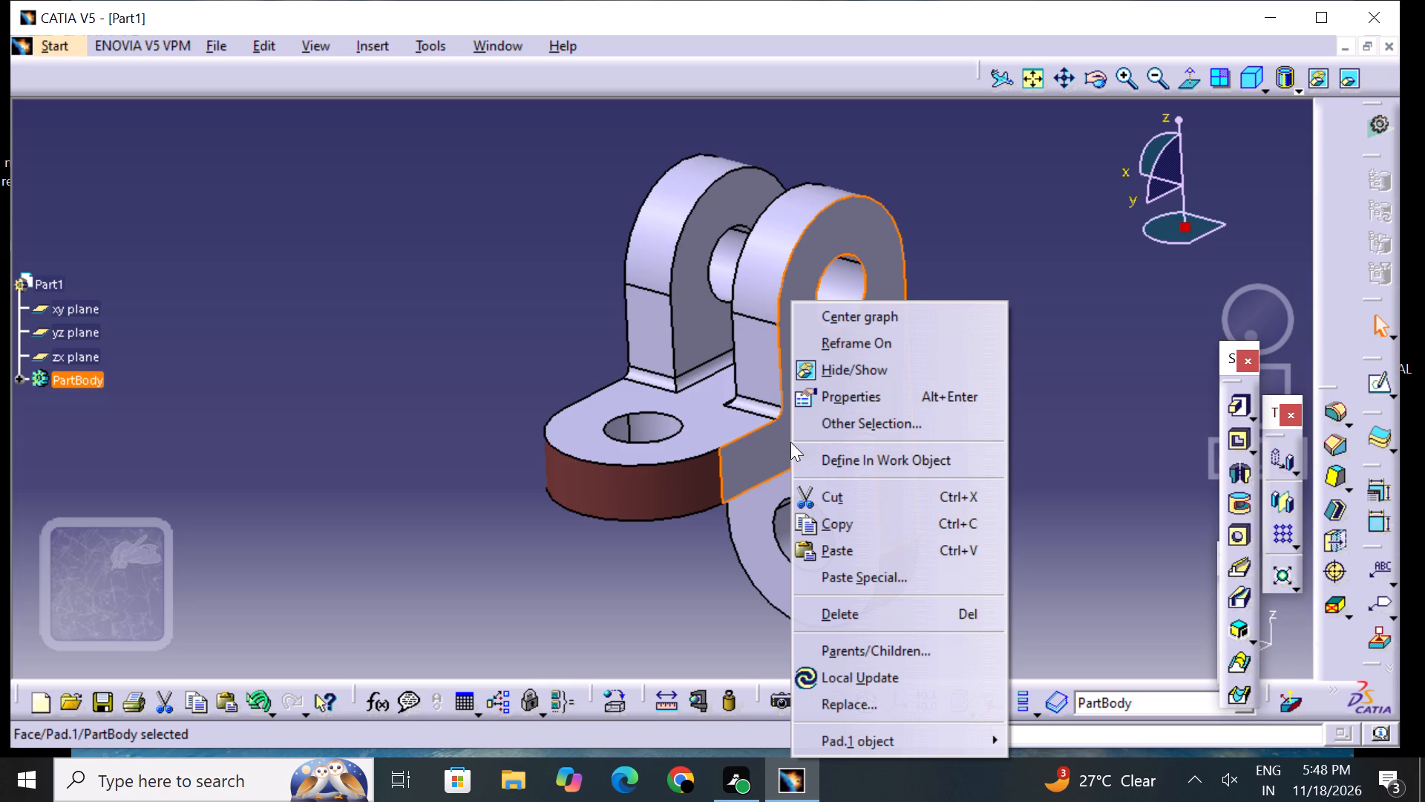
{"action": "left_click", "coordinate": [882, 394]}
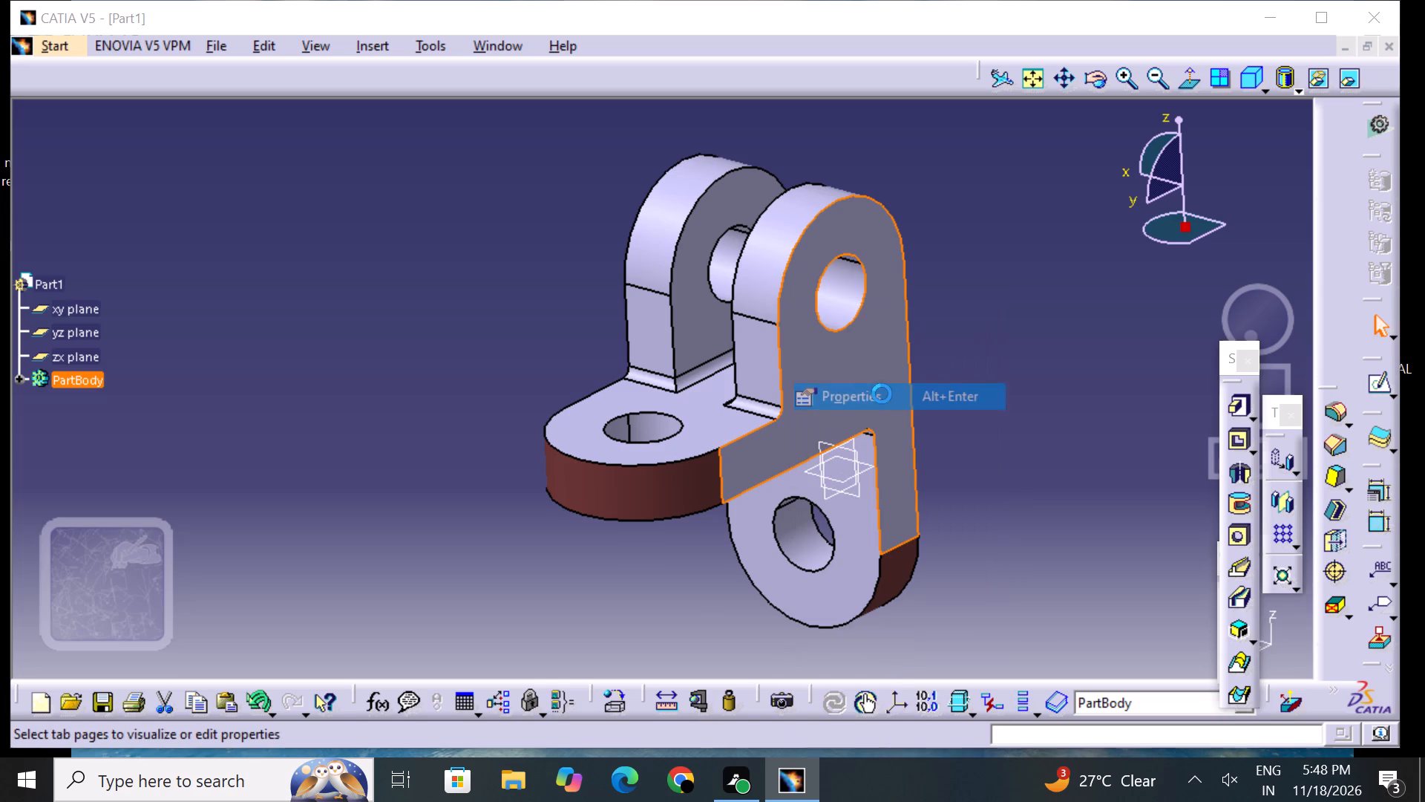
{"action": "left_click", "coordinate": [875, 169]}
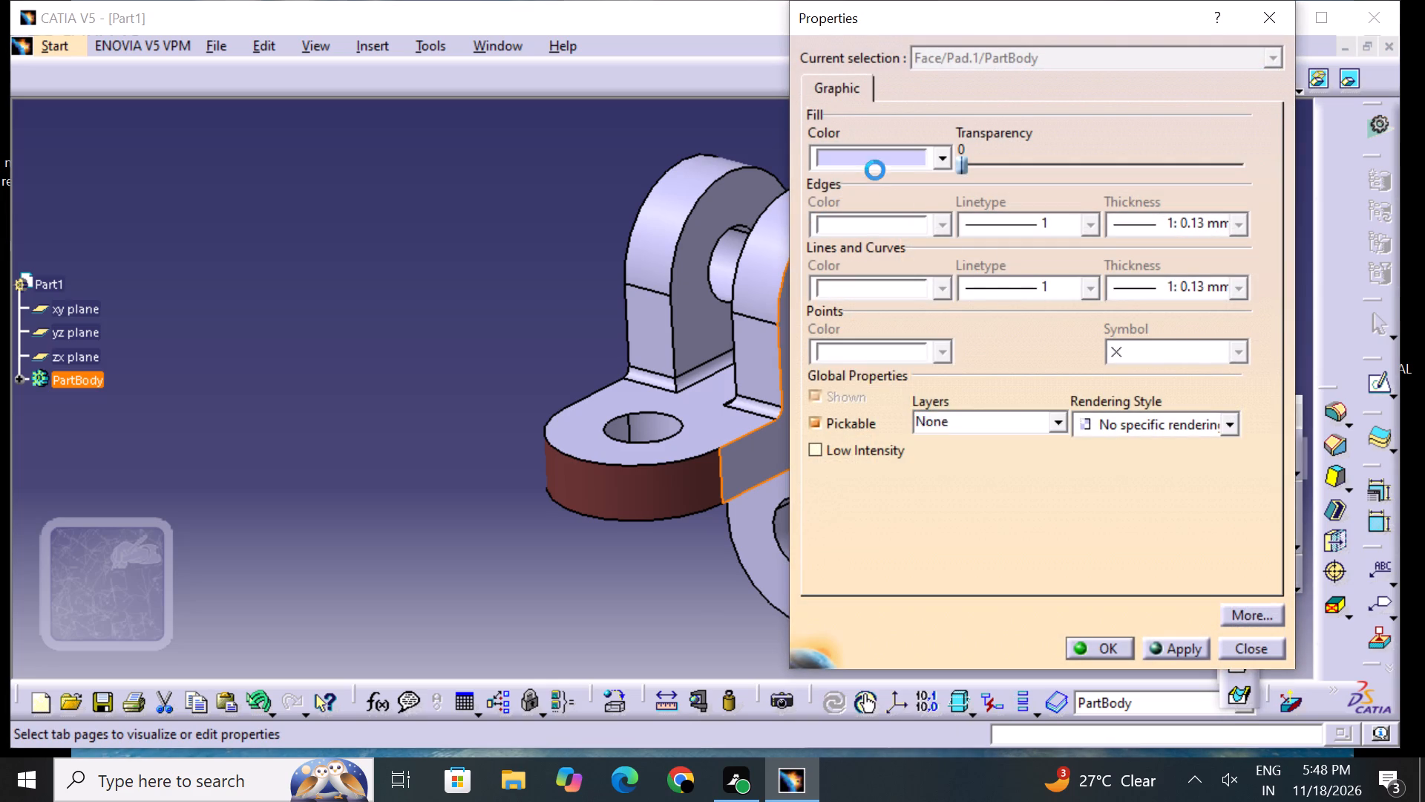
{"action": "left_click", "coordinate": [922, 480]}
{"action": "left_click", "coordinate": [1116, 644]}
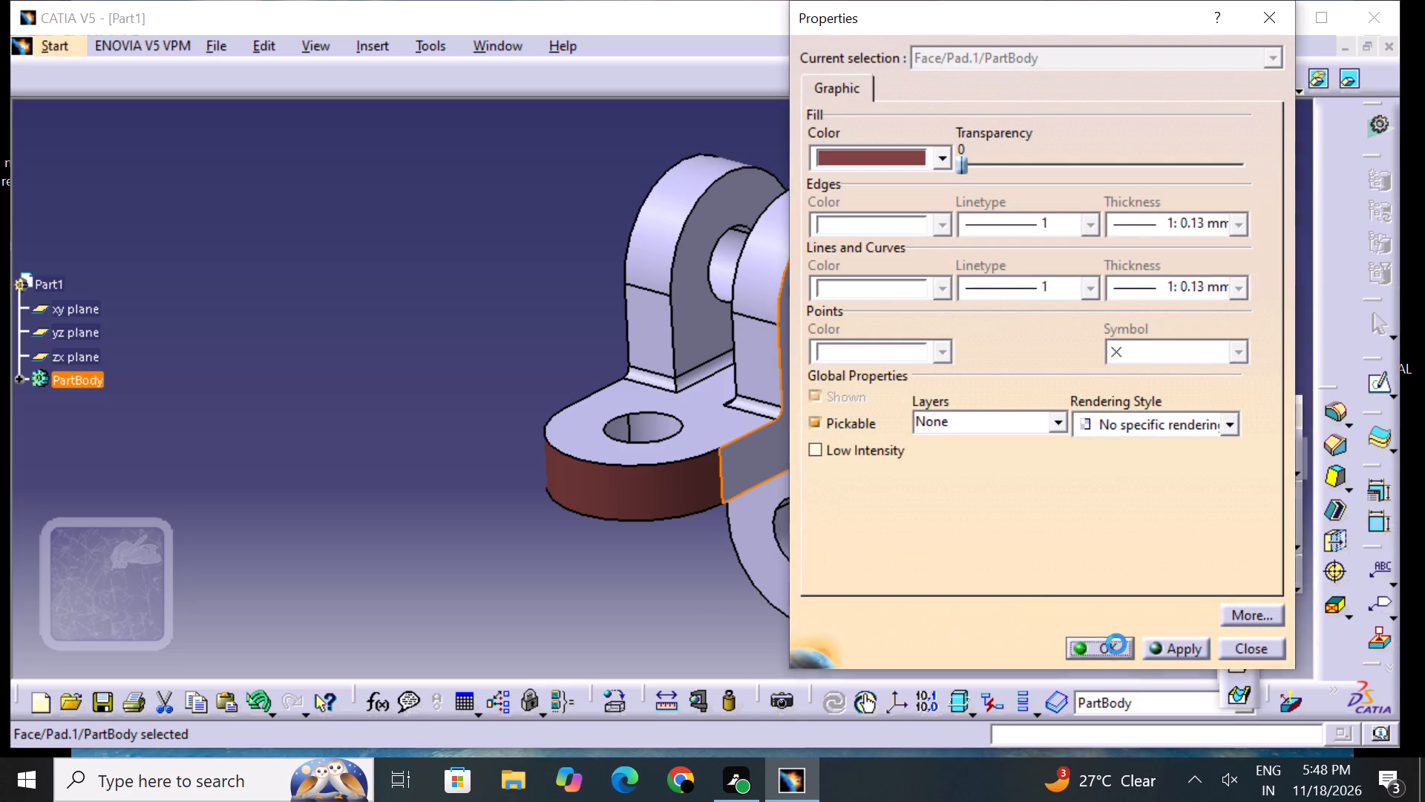
{"action": "left_click", "coordinate": [1052, 585]}
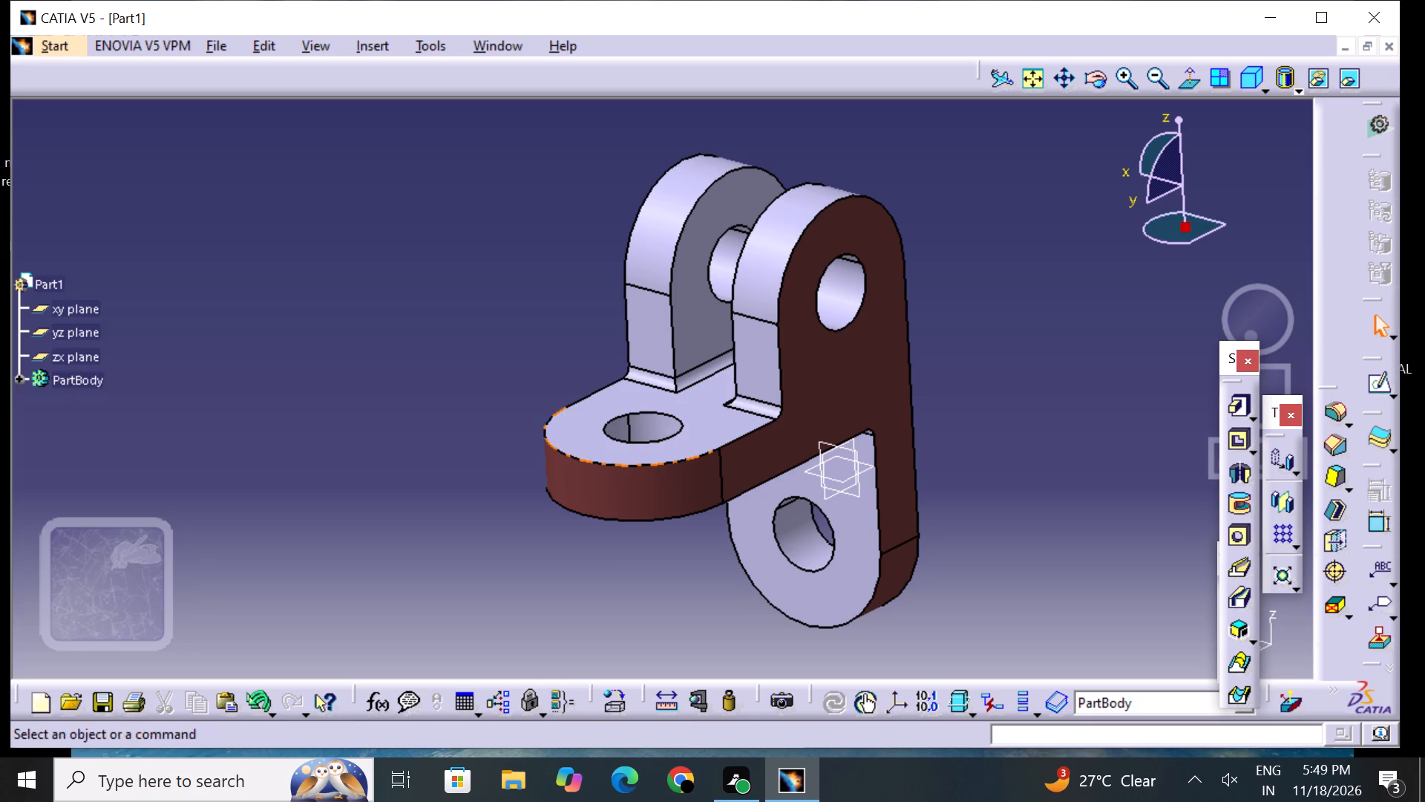
Set the fill color of the downward lug's flat face, on the side adjoining the corner fillet, to reddish-brown.
{"action": "middle_click_drag", "start_coordinate": [612, 526], "coordinate": [776, 291]}
{"action": "right_click_drag", "start_coordinate": [612, 515], "coordinate": [778, 288]}
{"action": "middle_click_drag", "start_coordinate": [790, 491], "coordinate": [753, 375]}
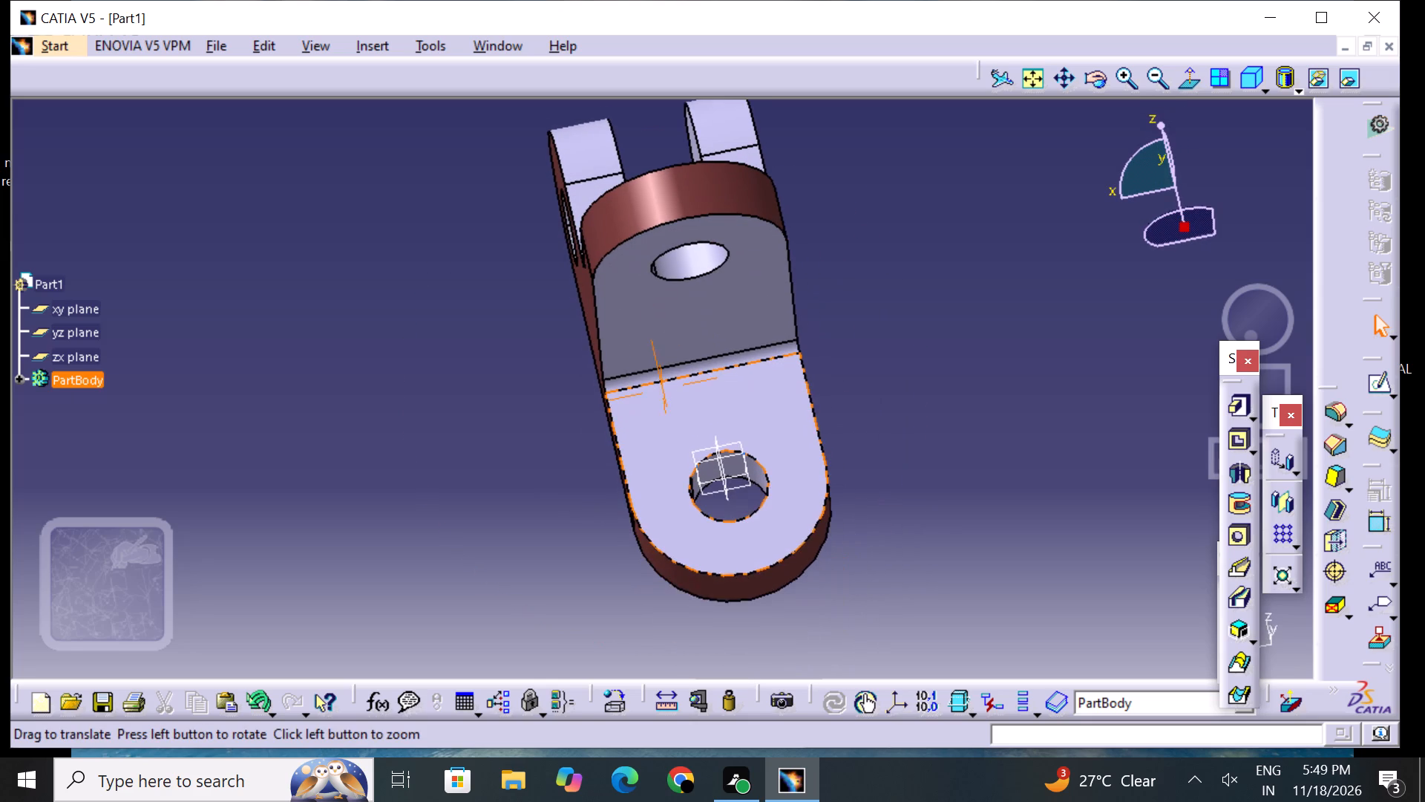
{"action": "middle_click_drag", "start_coordinate": [753, 375], "coordinate": [753, 376]}
{"action": "left_click", "coordinate": [750, 387]}
{"action": "right_click", "coordinate": [743, 387]}
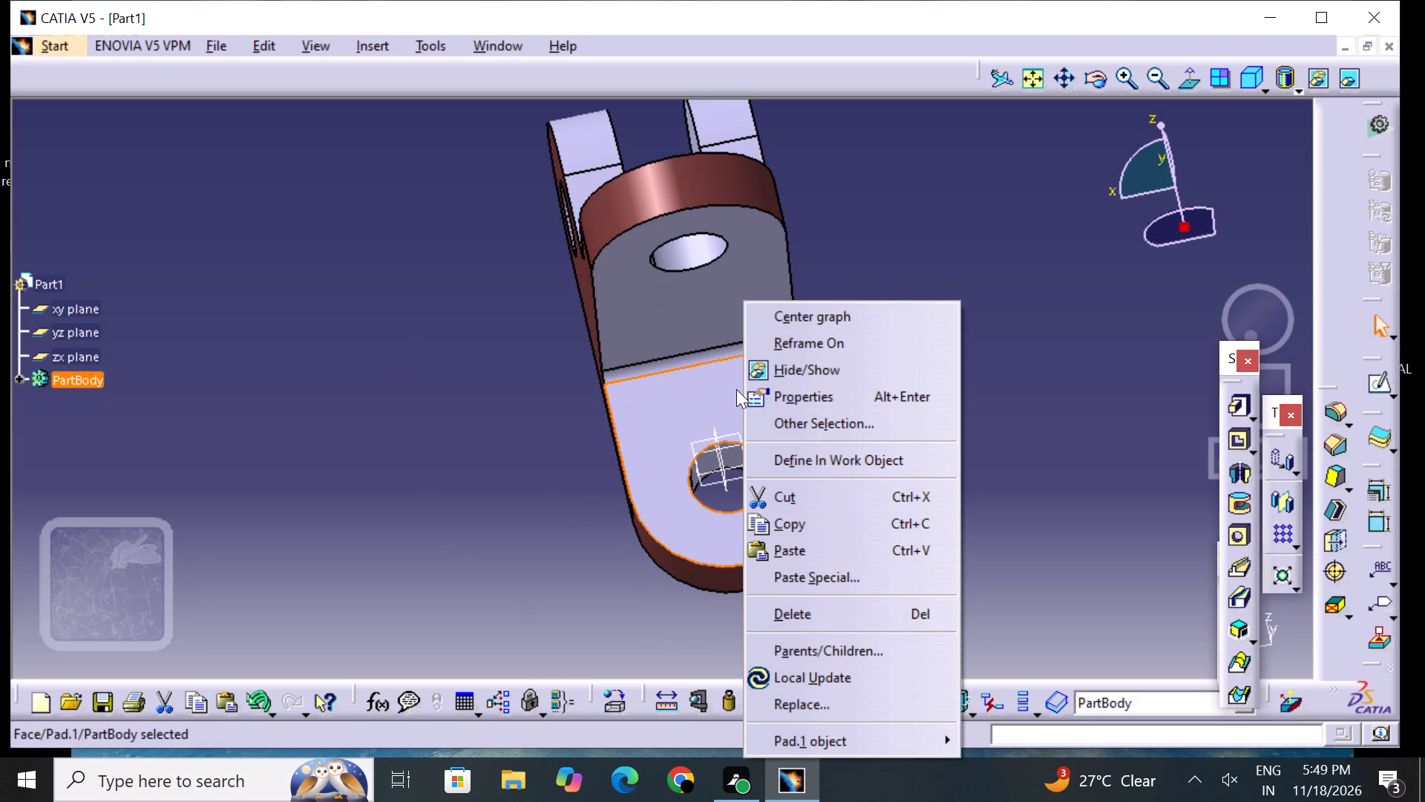
{"action": "left_click", "coordinate": [865, 391]}
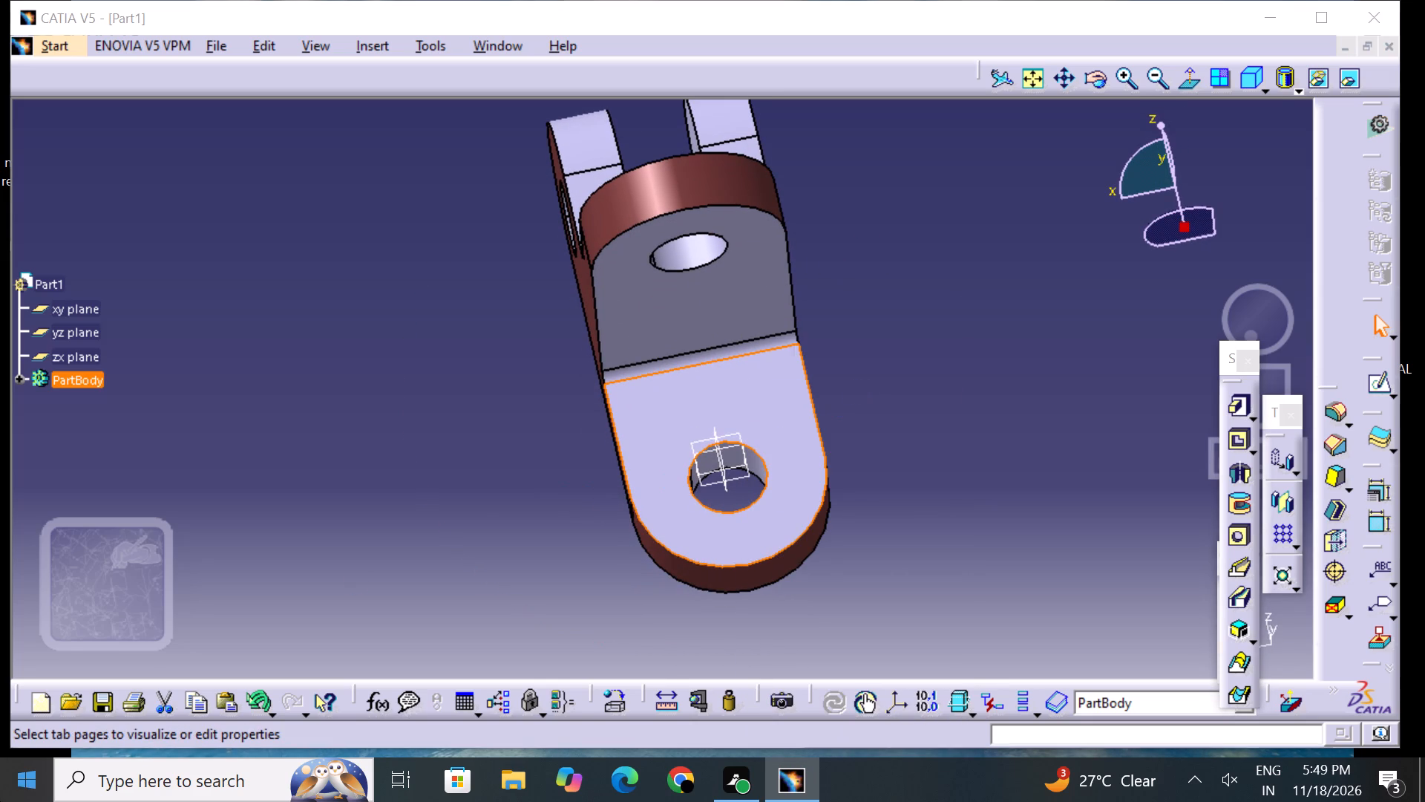
{"action": "left_click", "coordinate": [859, 163]}
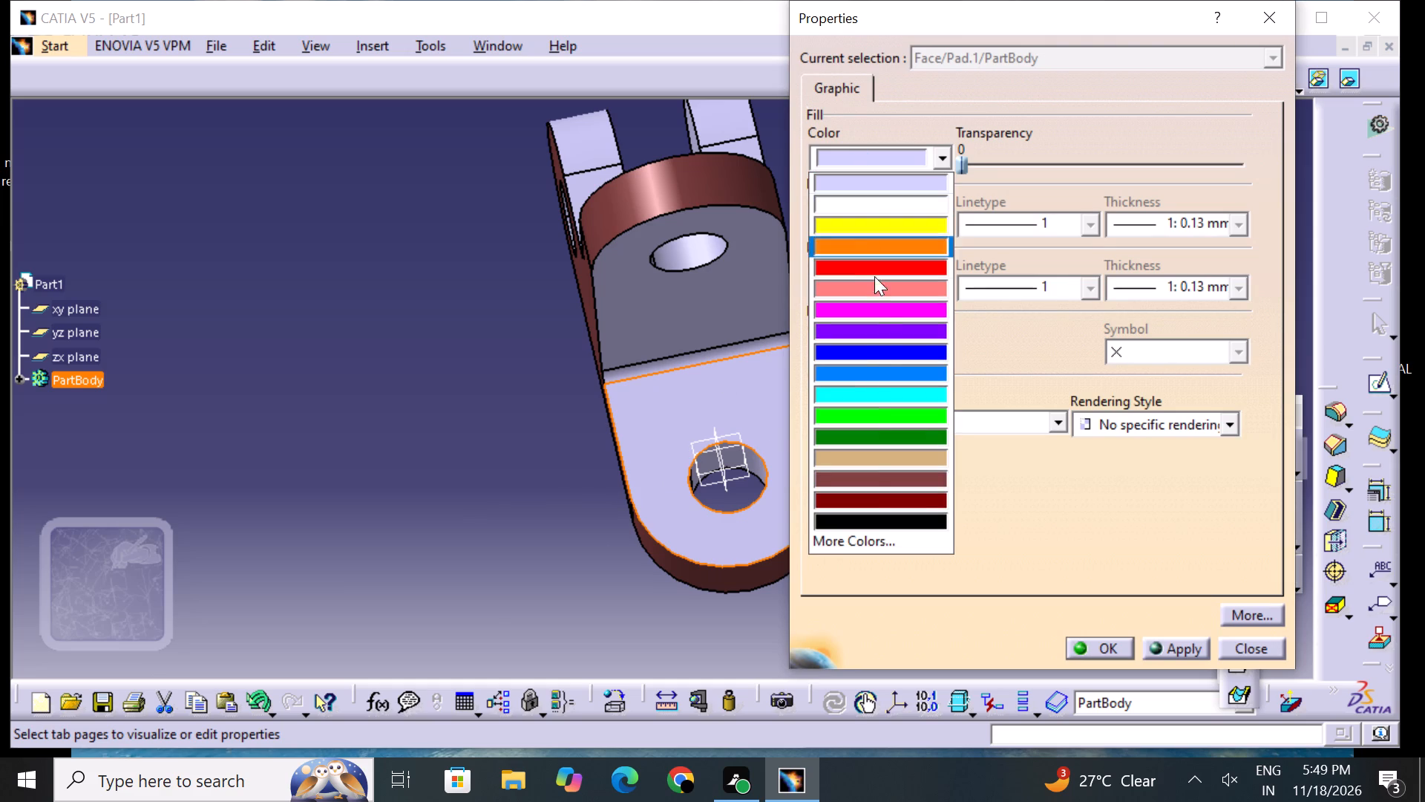
{"action": "left_click", "coordinate": [897, 479]}
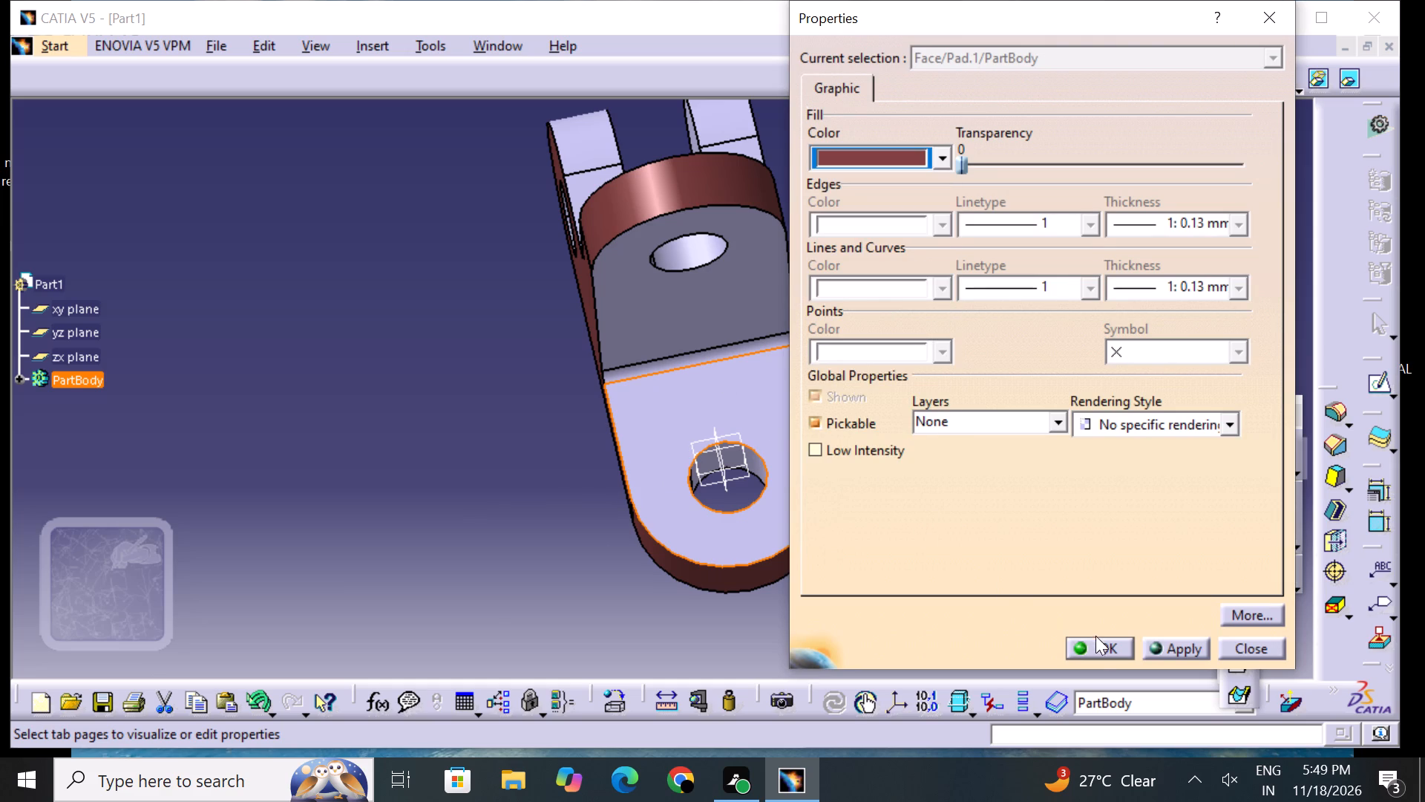
{"action": "left_click", "coordinate": [1099, 649]}
{"action": "left_click", "coordinate": [988, 581]}
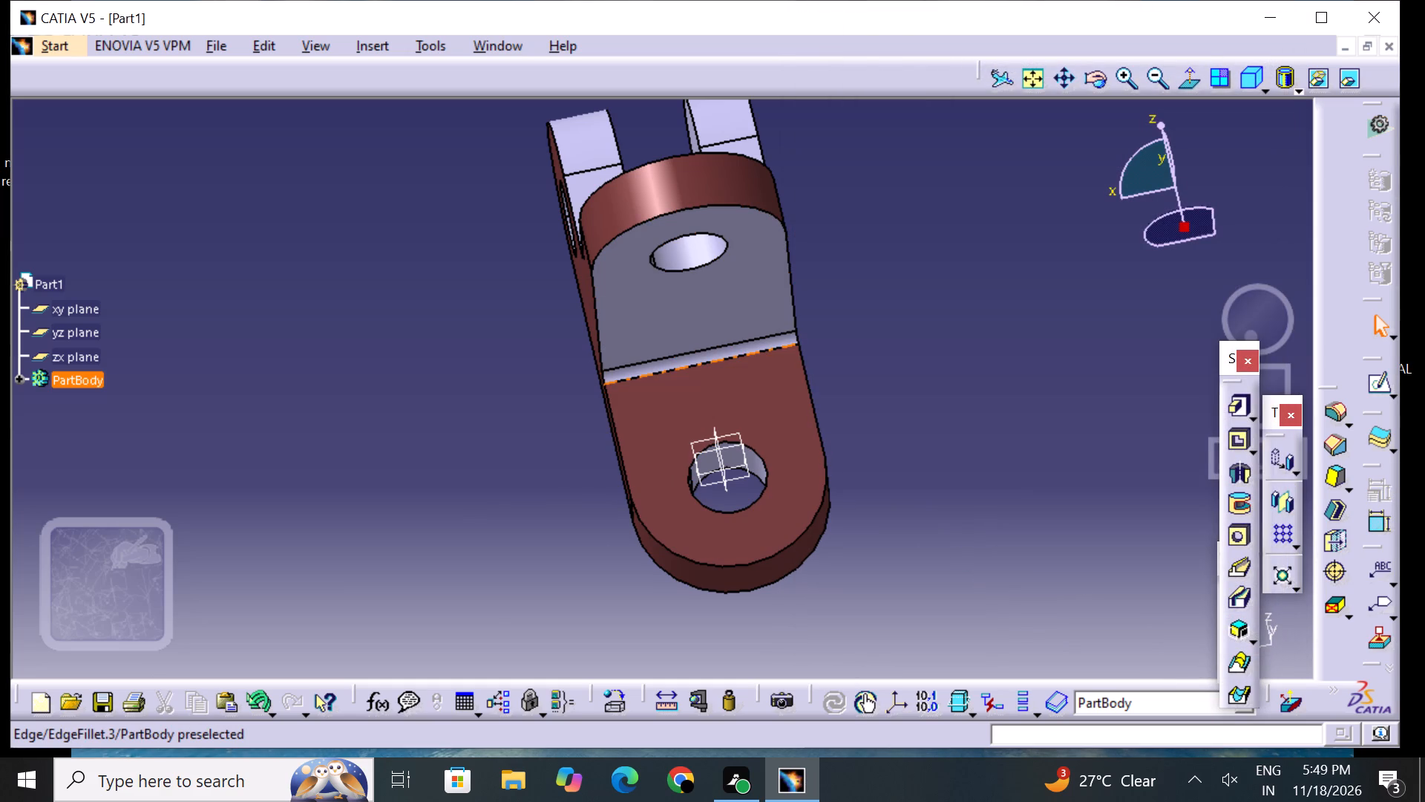
Set the fill color of the narrow fillet face between the two lugs to reddish-brown.
{"action": "left_click", "coordinate": [719, 353]}
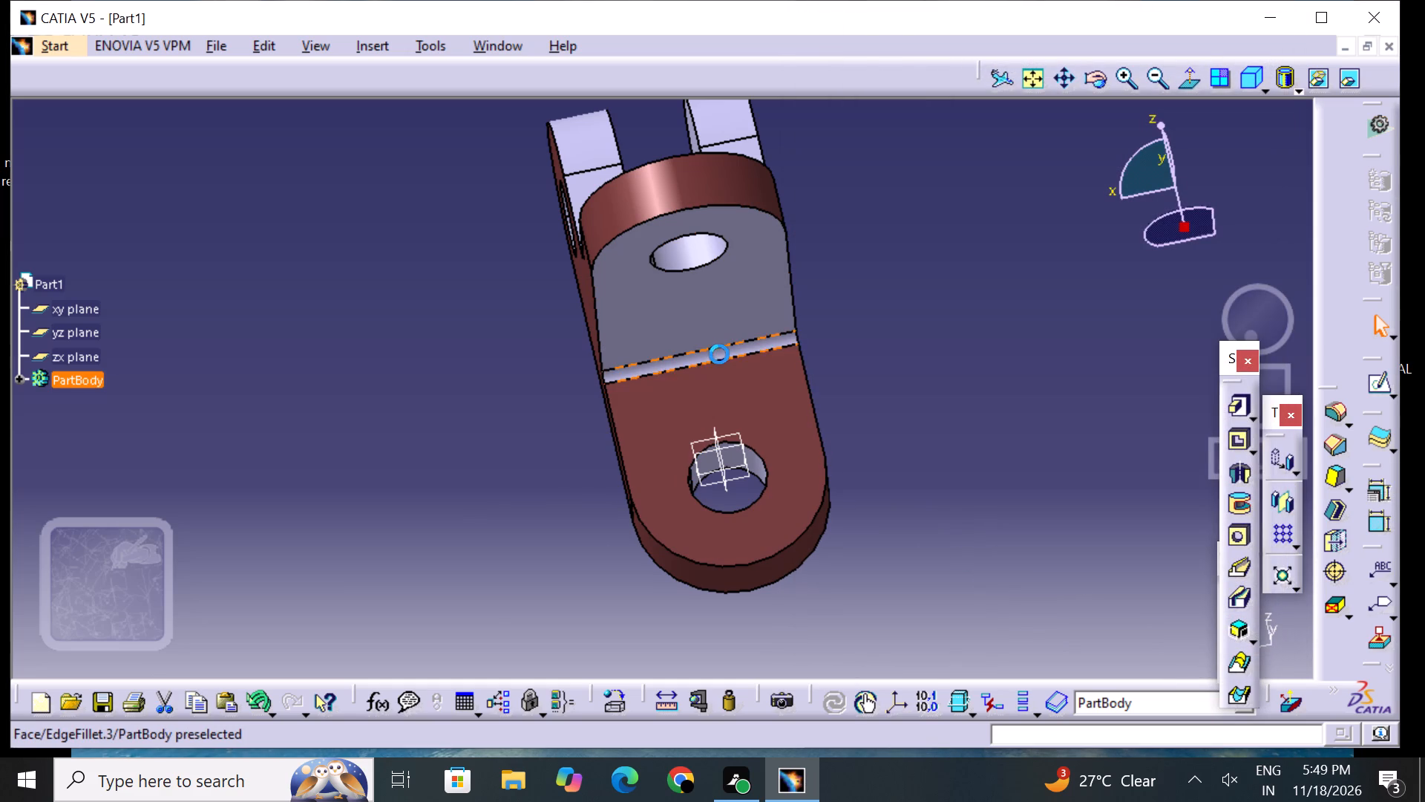
{"action": "right_click", "coordinate": [719, 355]}
{"action": "left_click", "coordinate": [780, 402]}
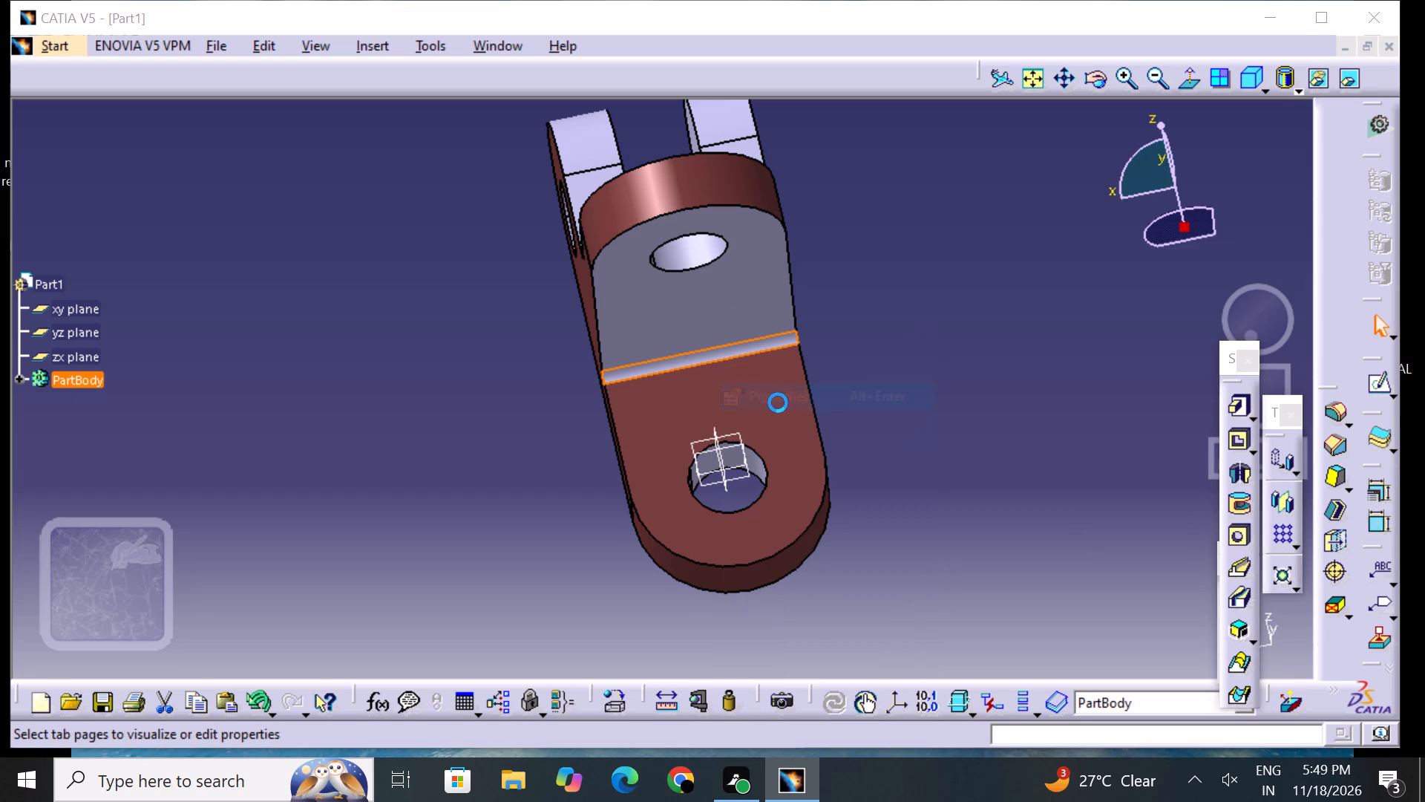
{"action": "left_click", "coordinate": [866, 158]}
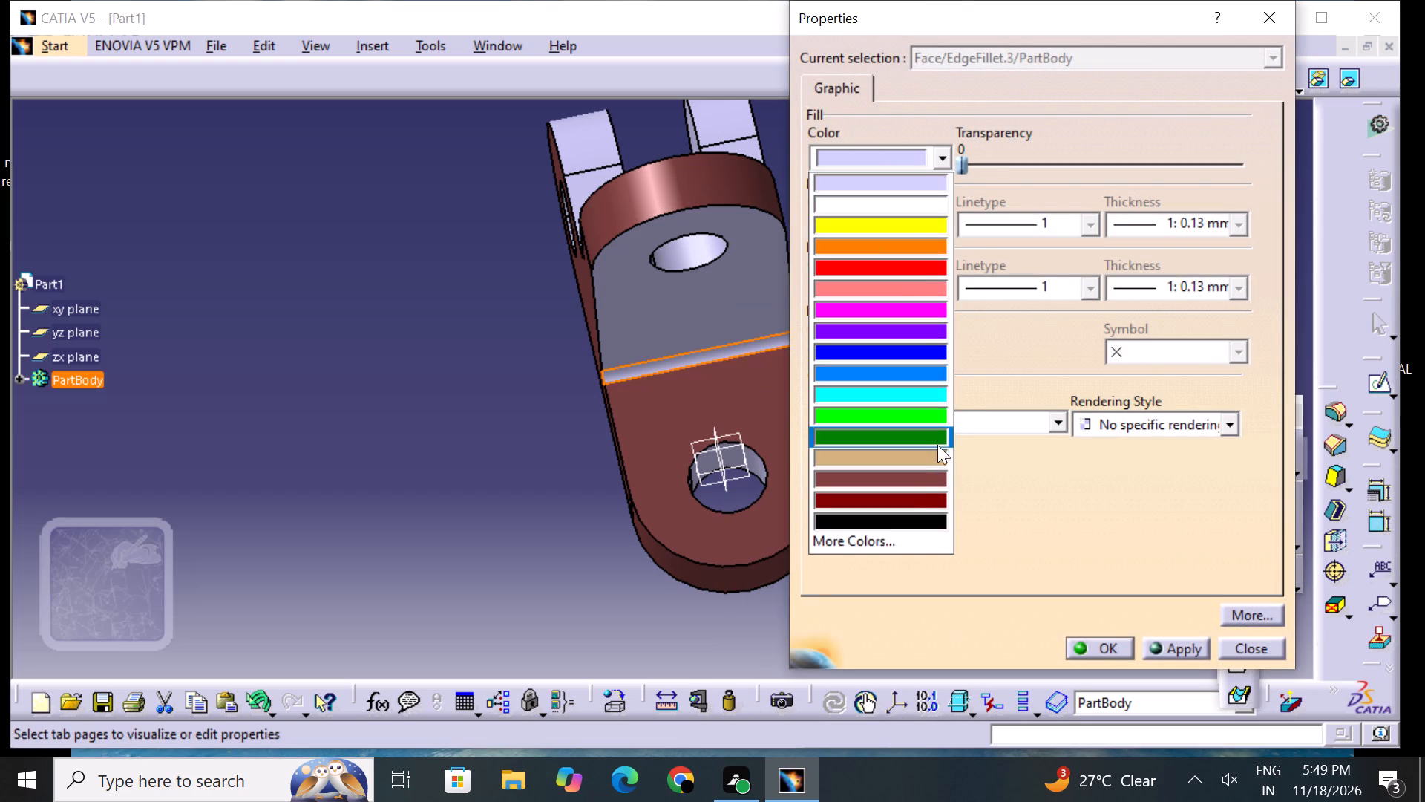
{"action": "left_click", "coordinate": [920, 486]}
{"action": "left_click", "coordinate": [1116, 653]}
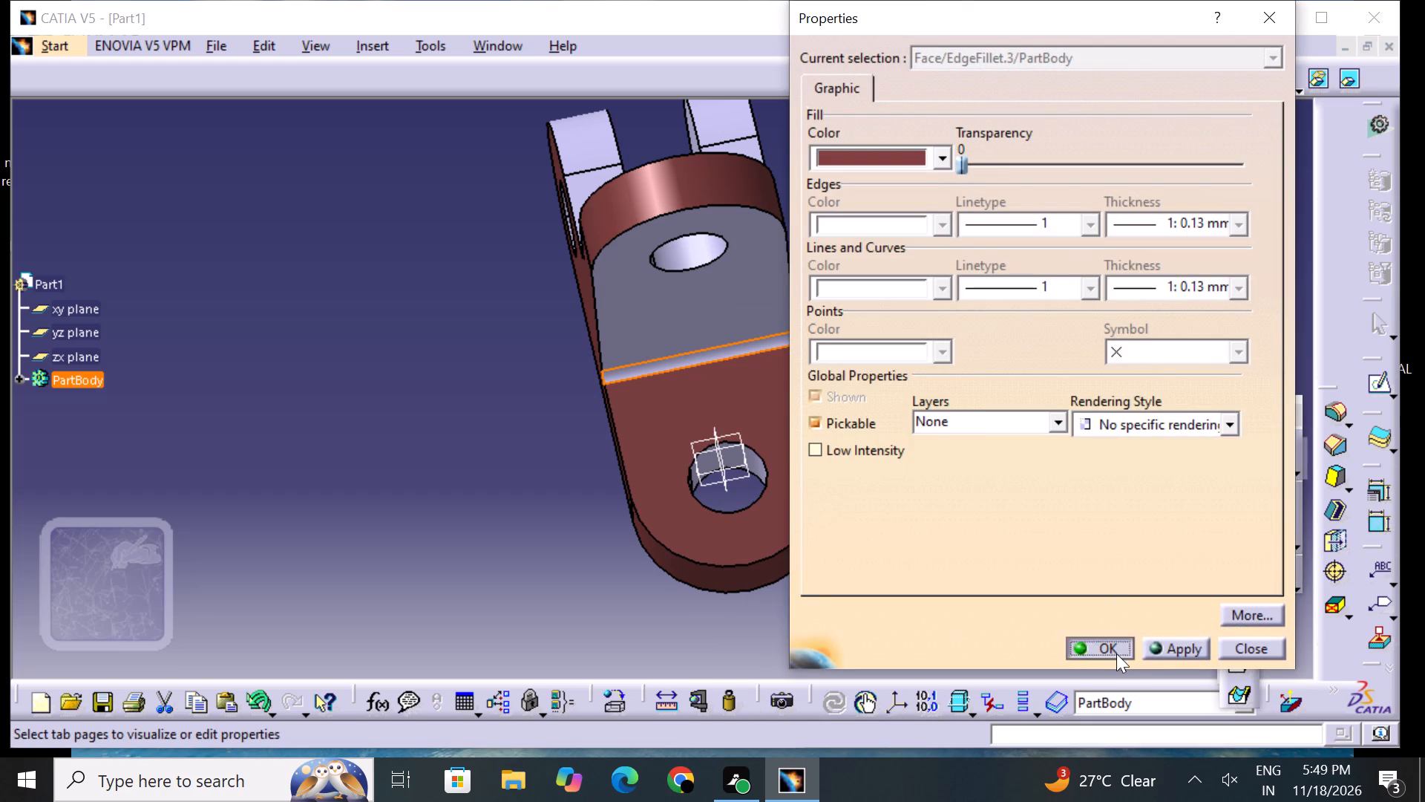
{"action": "left_click", "coordinate": [1037, 567]}
Set the fill color of the horizontal lug's flat underside, around its hole, to reddish-brown.
{"action": "left_click", "coordinate": [731, 298]}
{"action": "right_click", "coordinate": [731, 298]}
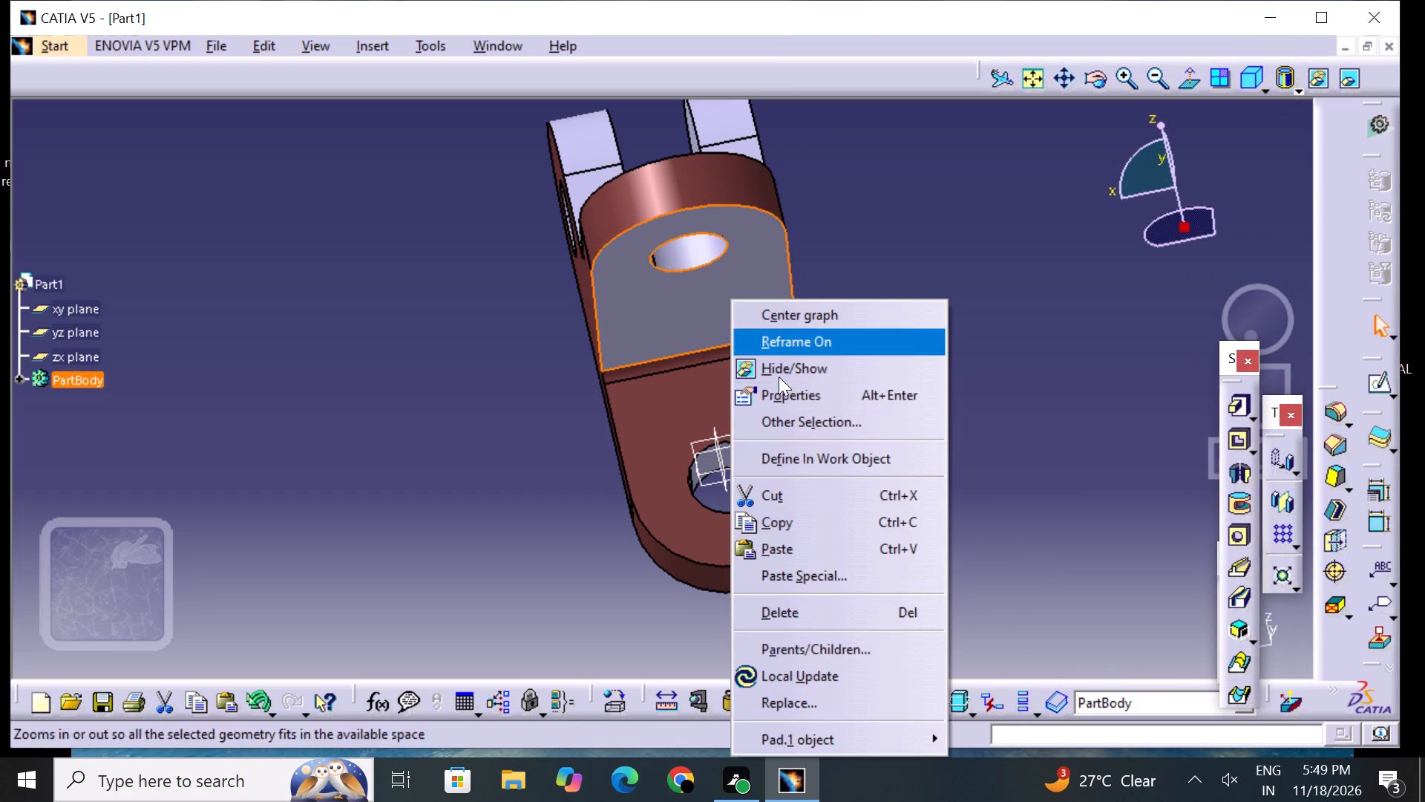
{"action": "left_click", "coordinate": [813, 402]}
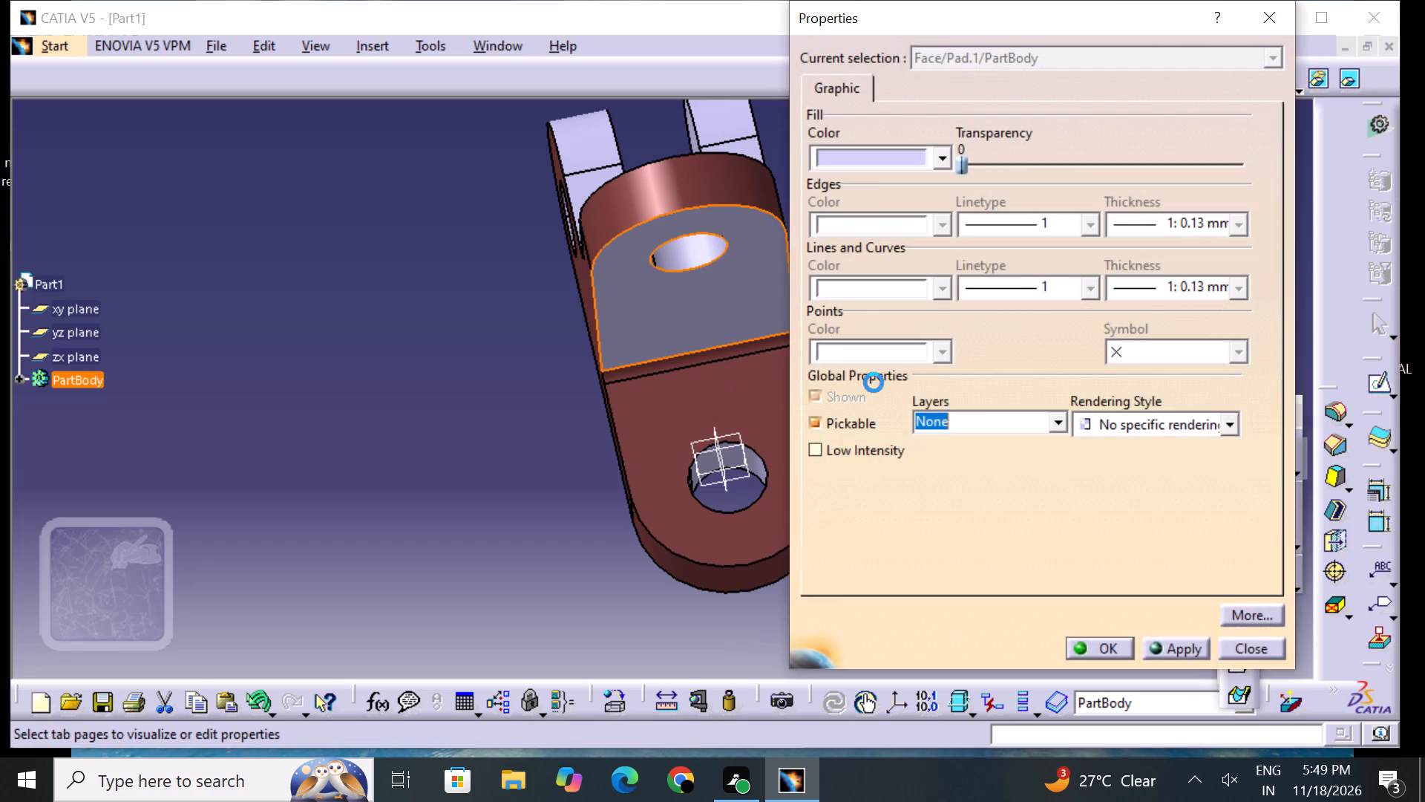
{"action": "left_click", "coordinate": [865, 160]}
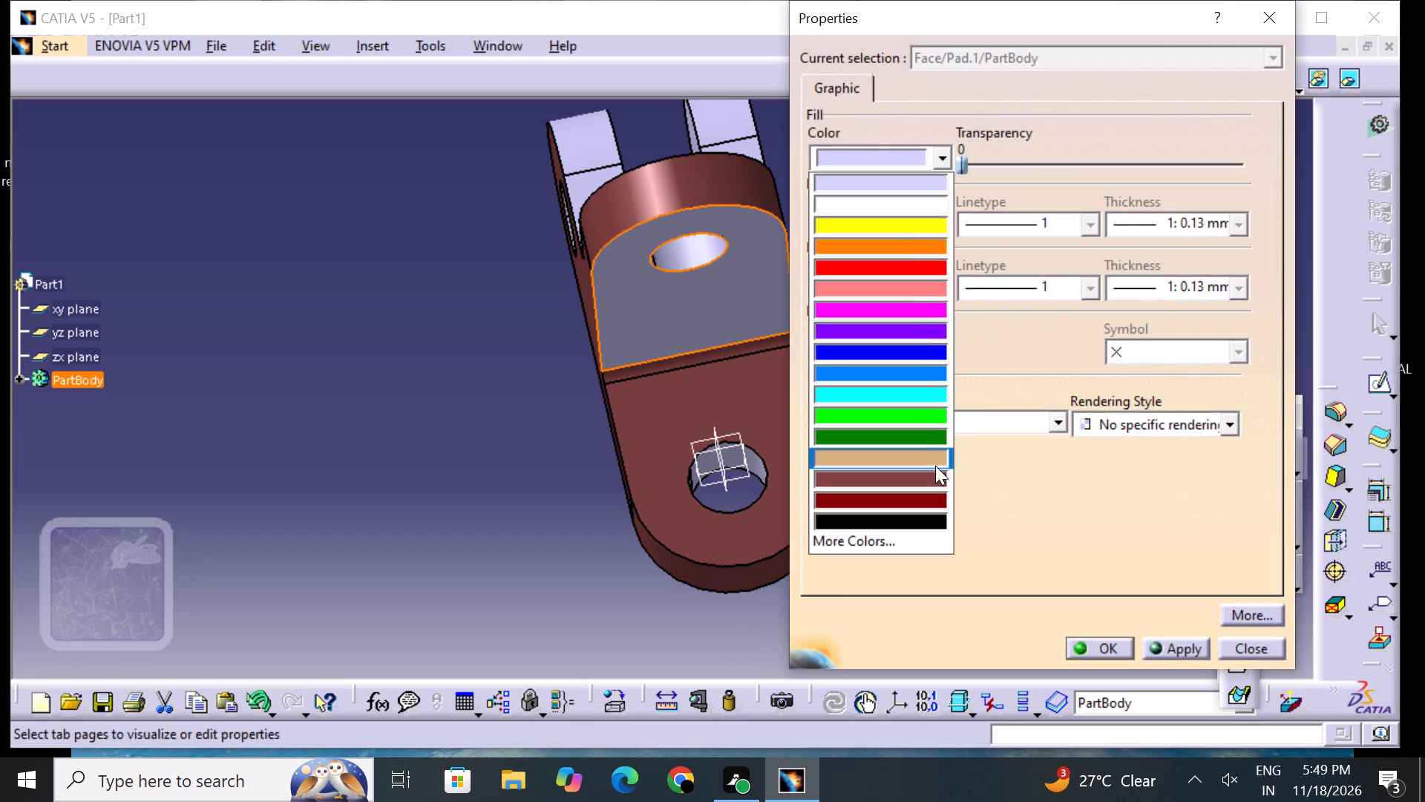
{"action": "left_click", "coordinate": [929, 475]}
{"action": "left_click", "coordinate": [1099, 638]}
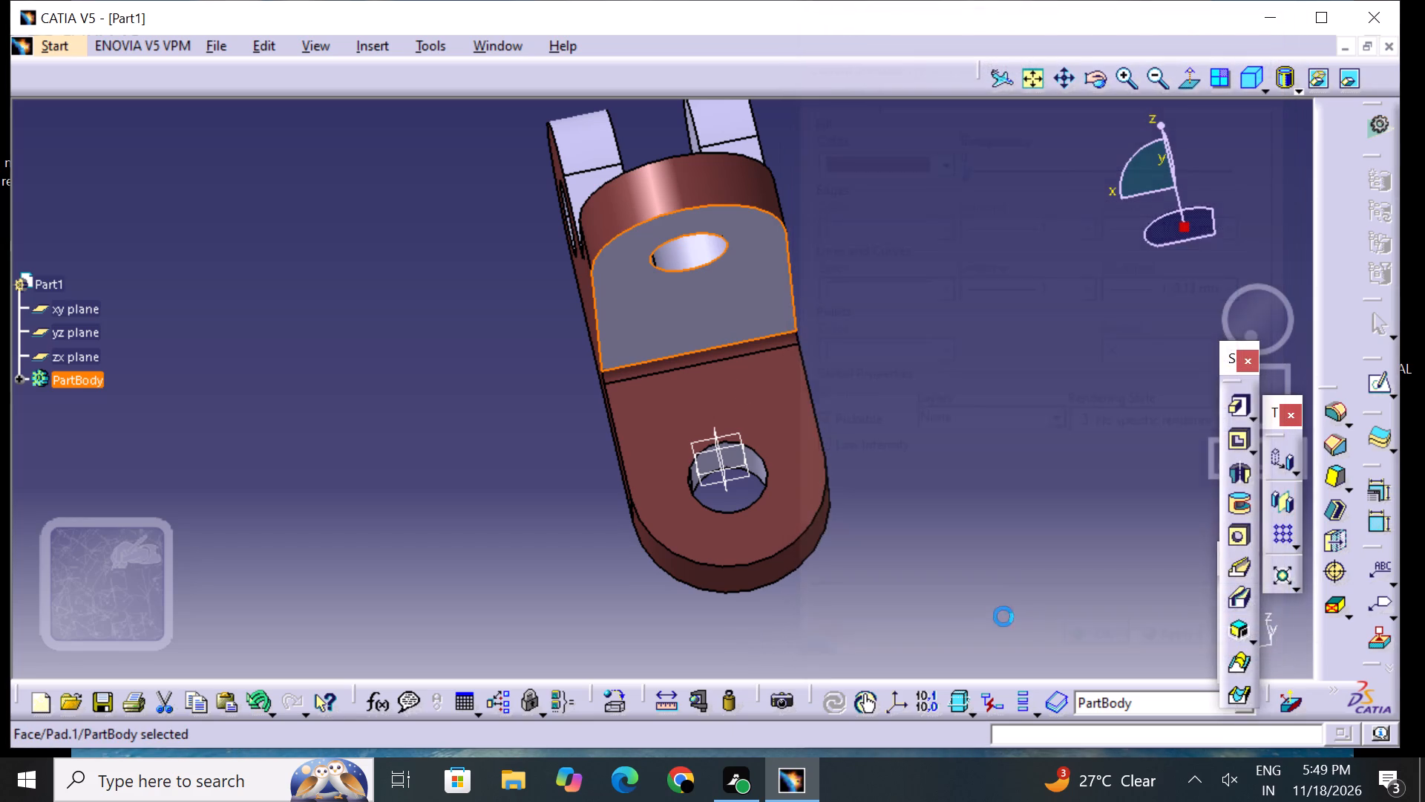
{"action": "left_click", "coordinate": [1003, 616]}
Set the fill color of the horizontal lug's flat upper face, around its hole, to reddish-brown.
{"action": "middle_click_drag", "start_coordinate": [993, 408], "coordinate": [631, 454]}
{"action": "right_click_drag", "start_coordinate": [990, 410], "coordinate": [631, 454]}
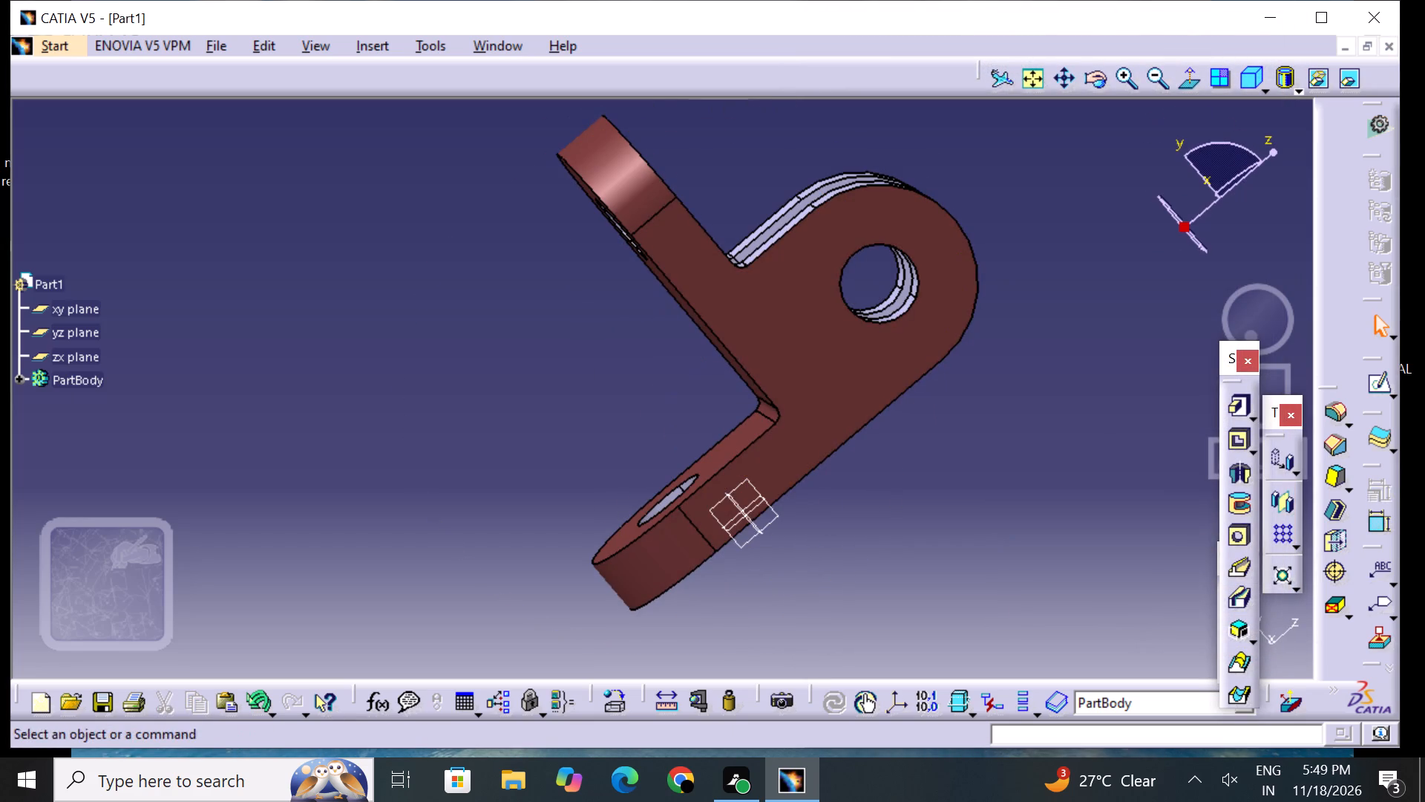
{"action": "middle_click_drag", "start_coordinate": [741, 154], "coordinate": [541, 345]}
{"action": "right_click_drag", "start_coordinate": [729, 175], "coordinate": [541, 345]}
{"action": "left_click", "coordinate": [613, 344]}
{"action": "right_click", "coordinate": [608, 344]}
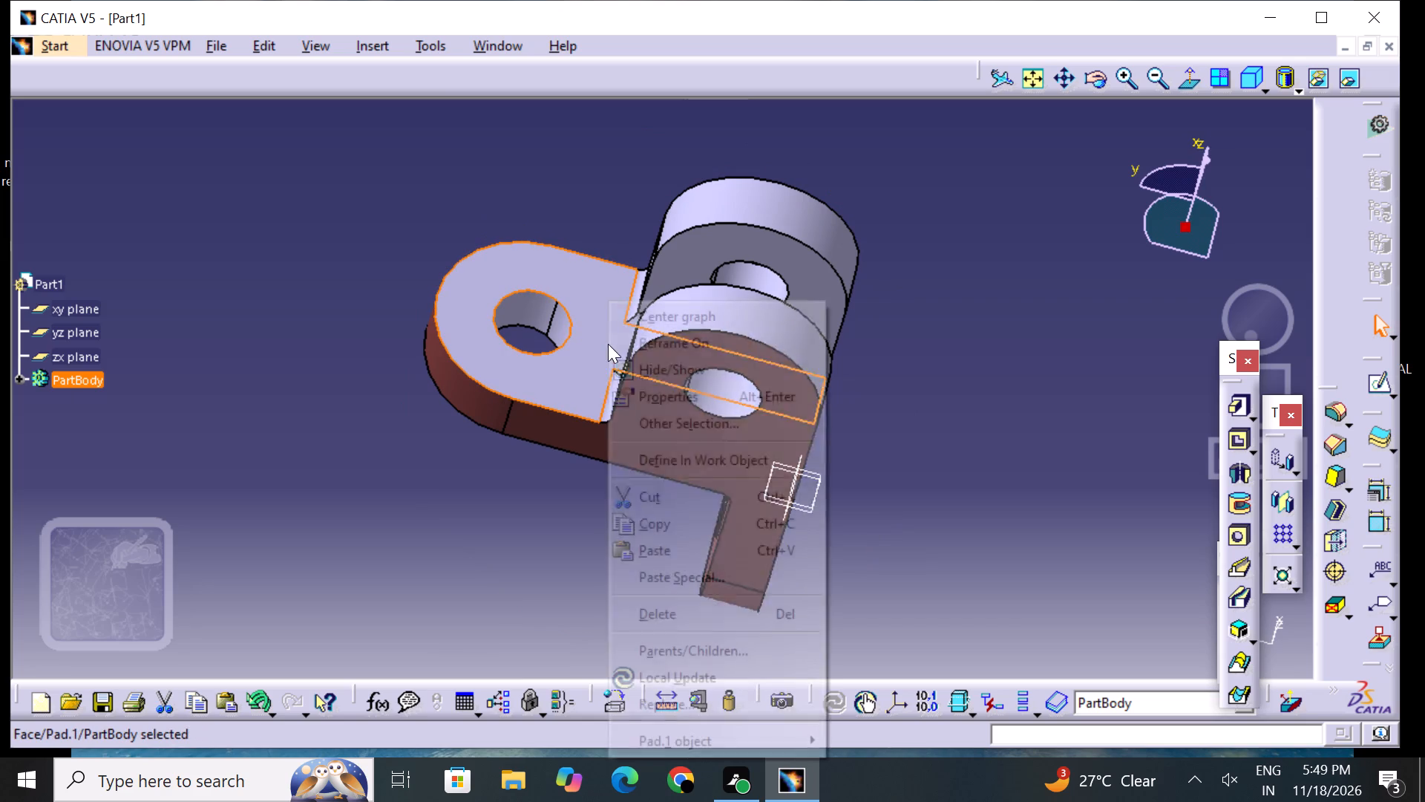
{"action": "left_click", "coordinate": [721, 397]}
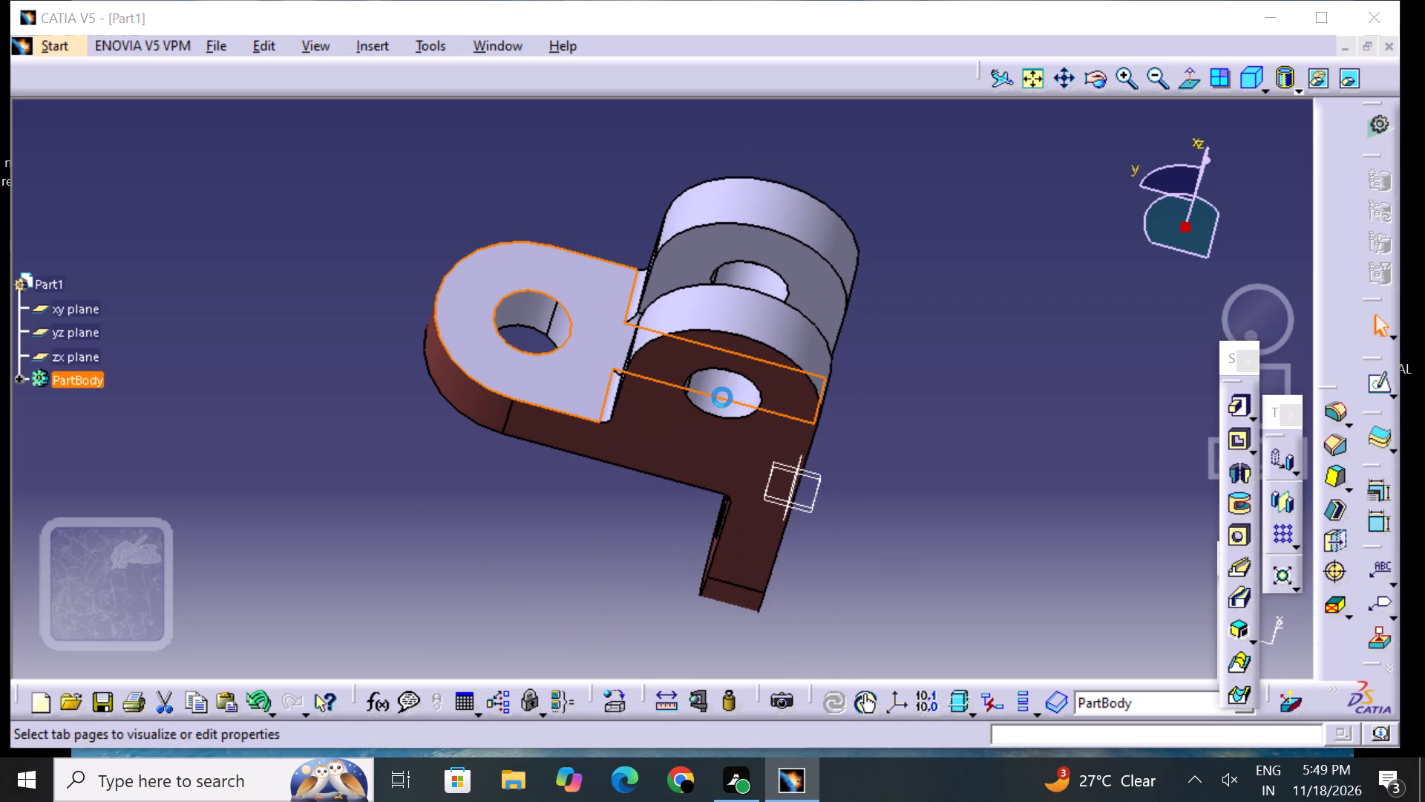
{"action": "left_click", "coordinate": [868, 156]}
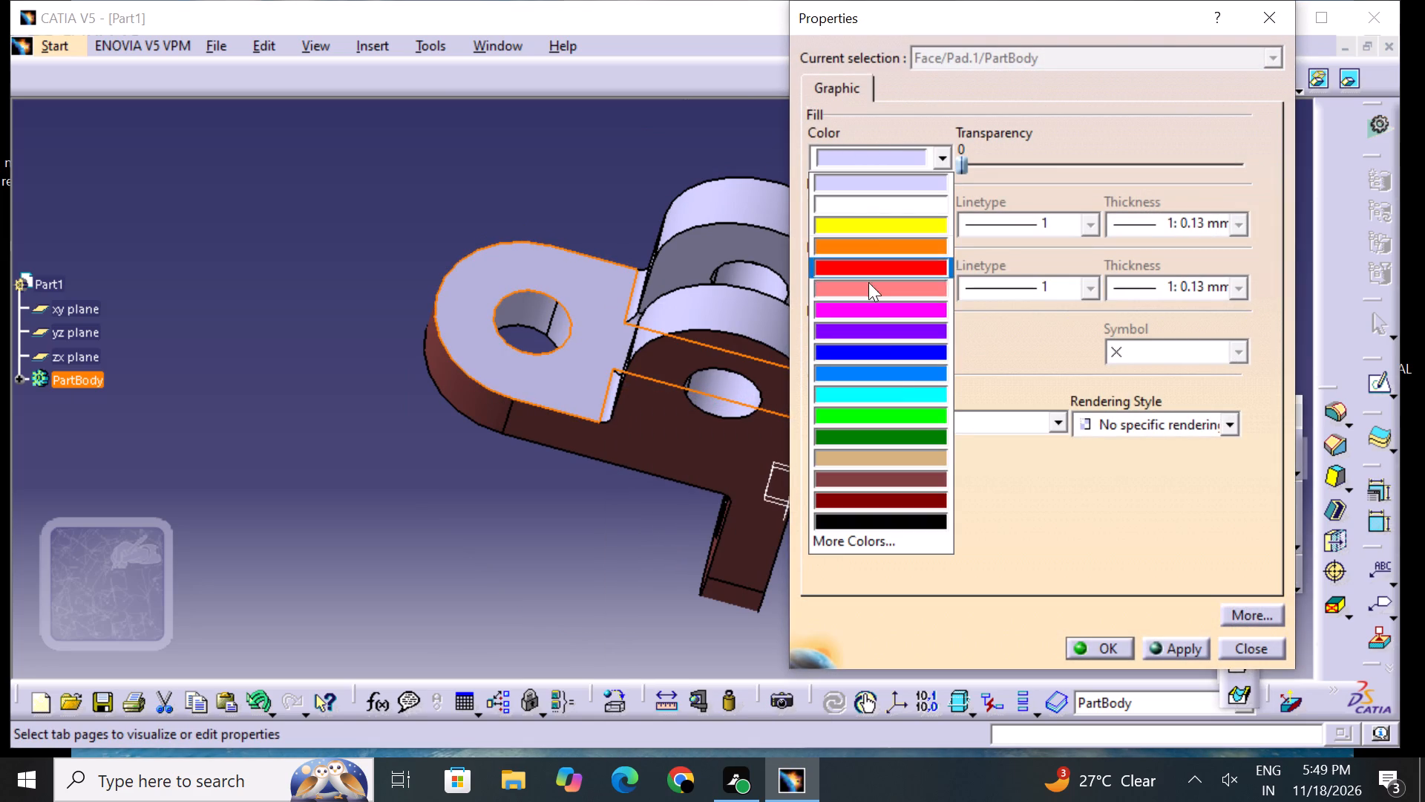
{"action": "left_click", "coordinate": [897, 478]}
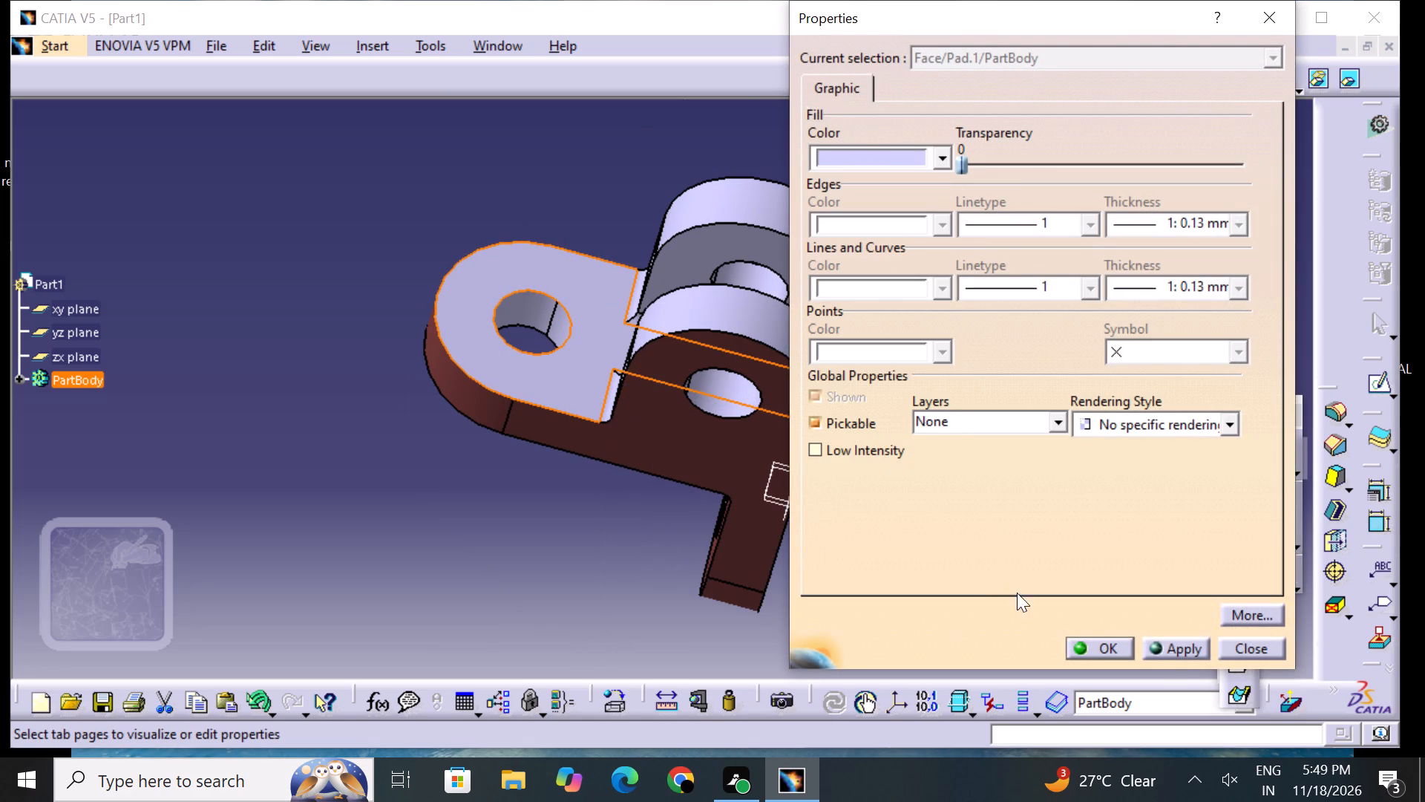
{"action": "left_click", "coordinate": [1102, 638]}
{"action": "left_click", "coordinate": [1006, 590]}
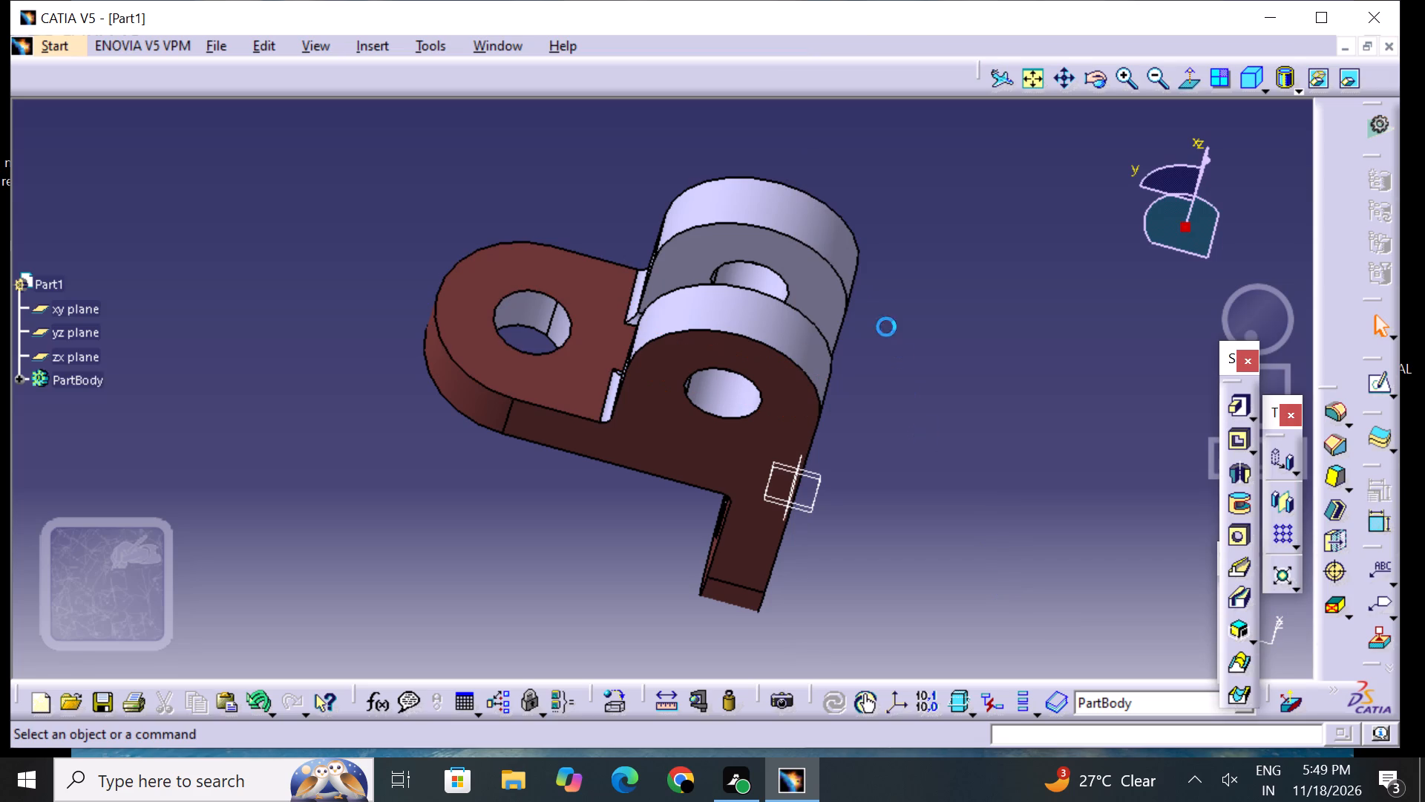
Examine the bracket's fork arms and the small fillets at their base for faces that still lack the reddish-brown fill.
{"action": "middle_click_drag", "start_coordinate": [661, 119], "coordinate": [695, 359]}
{"action": "right_click_drag", "start_coordinate": [661, 122], "coordinate": [696, 360]}
{"action": "middle_click_drag", "start_coordinate": [767, 390], "coordinate": [767, 388]}
{"action": "right_click_drag", "start_coordinate": [767, 388], "coordinate": [600, 13]}
{"action": "middle_click_drag", "start_coordinate": [767, 388], "coordinate": [631, 54]}
{"action": "middle_click_drag", "start_coordinate": [482, 66], "coordinate": [736, 309]}
{"action": "right_click_drag", "start_coordinate": [482, 75], "coordinate": [741, 309]}
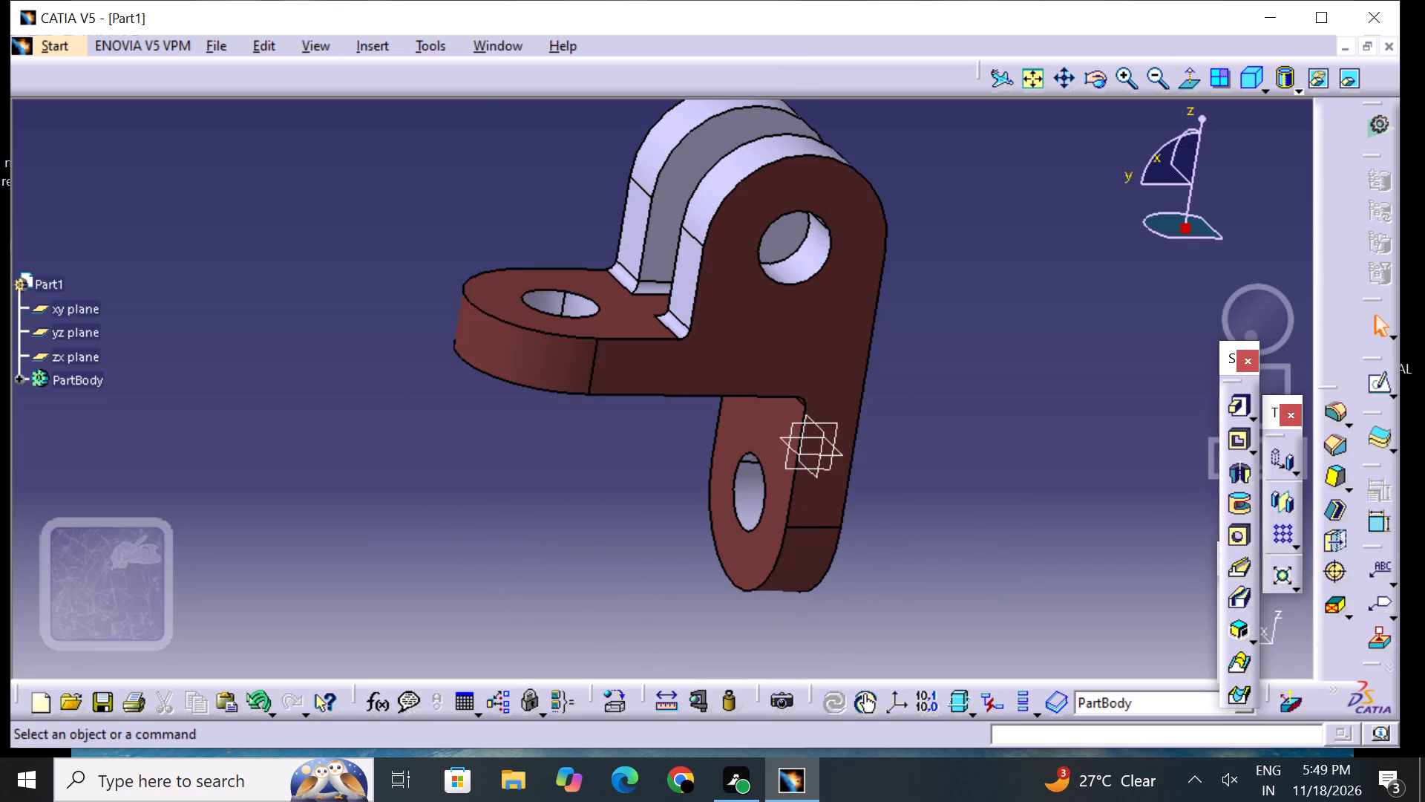
{"action": "middle_click", "coordinate": [580, 207]}
{"action": "right_click", "coordinate": [576, 235]}
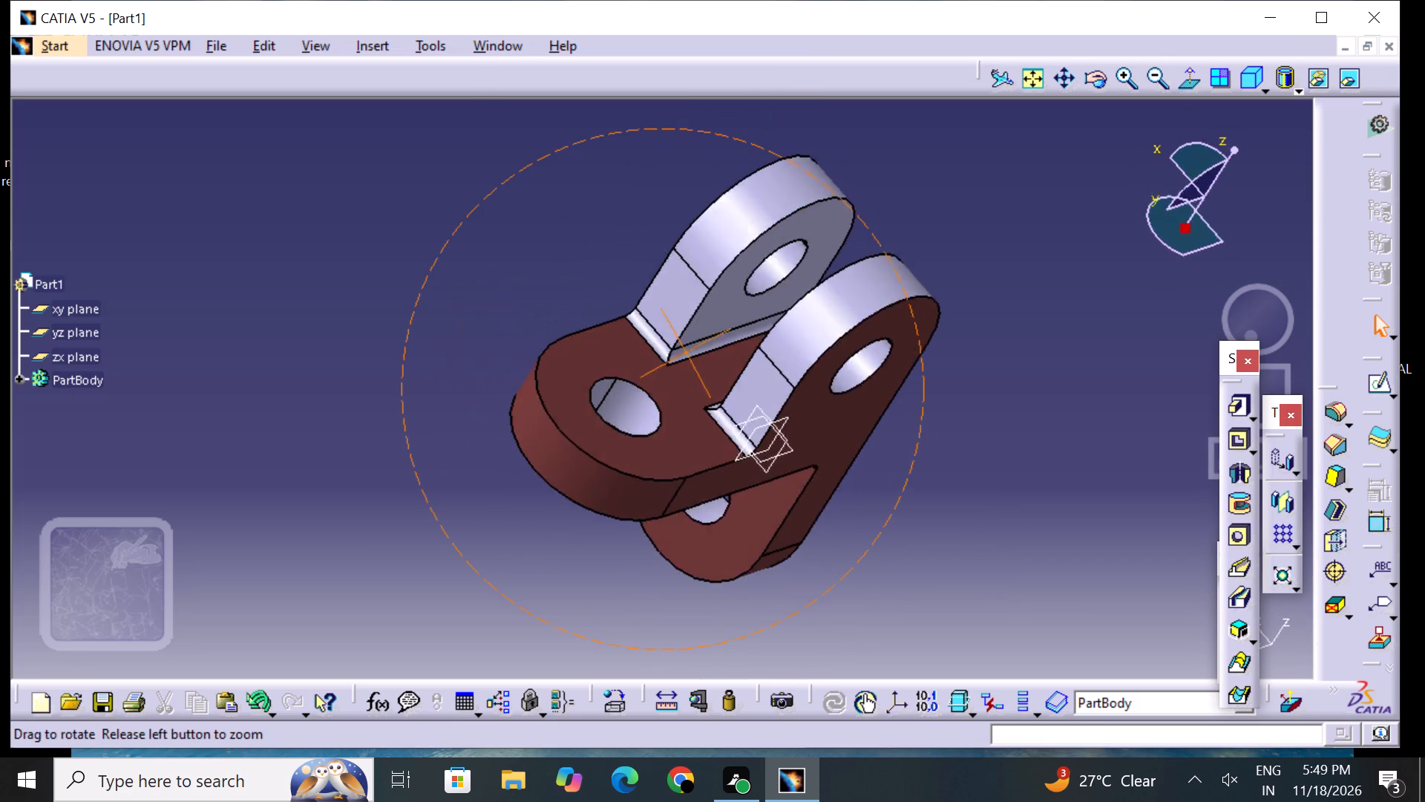
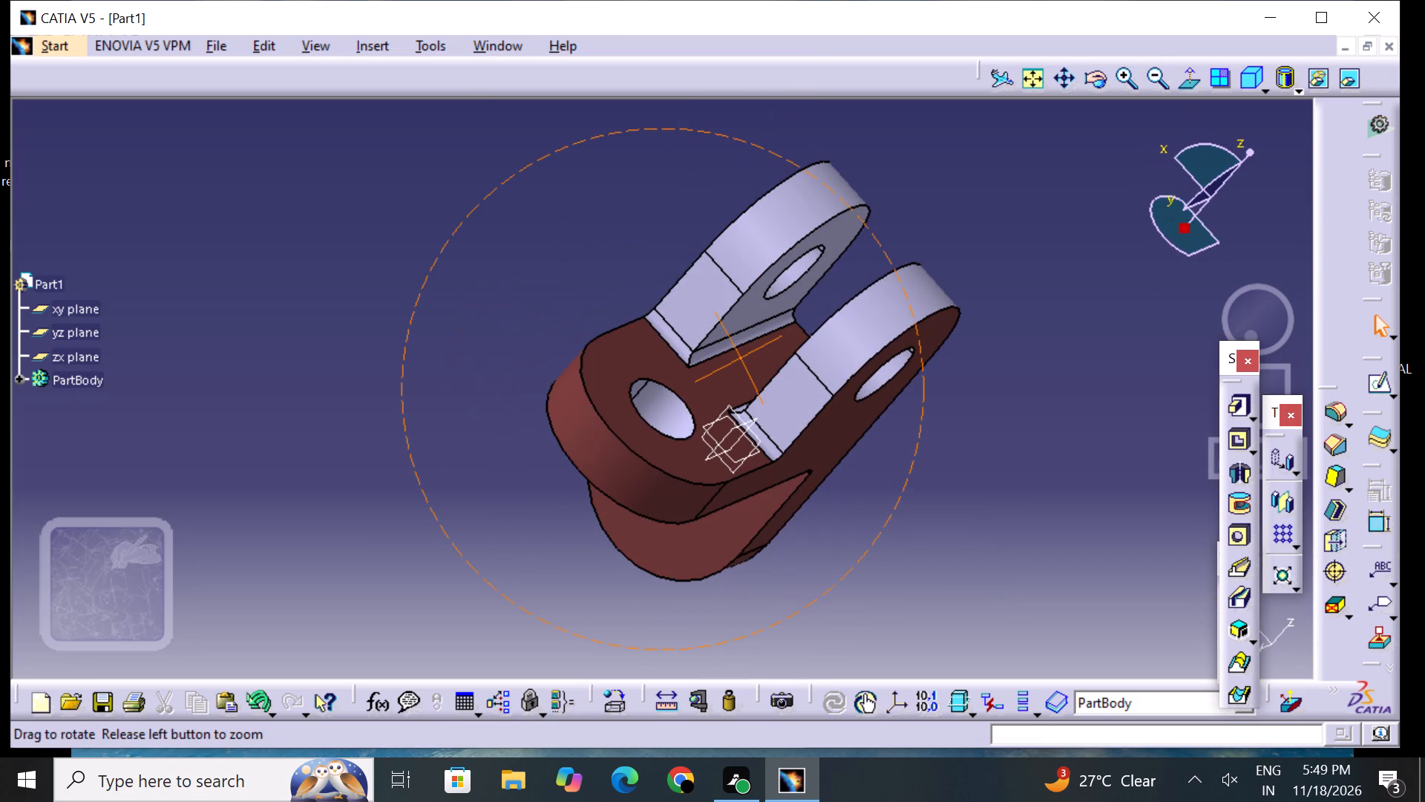
Set the fill color of the rear fork arm's rounded outer end face to reddish-brown.
{"action": "middle_click", "coordinate": [614, 391]}
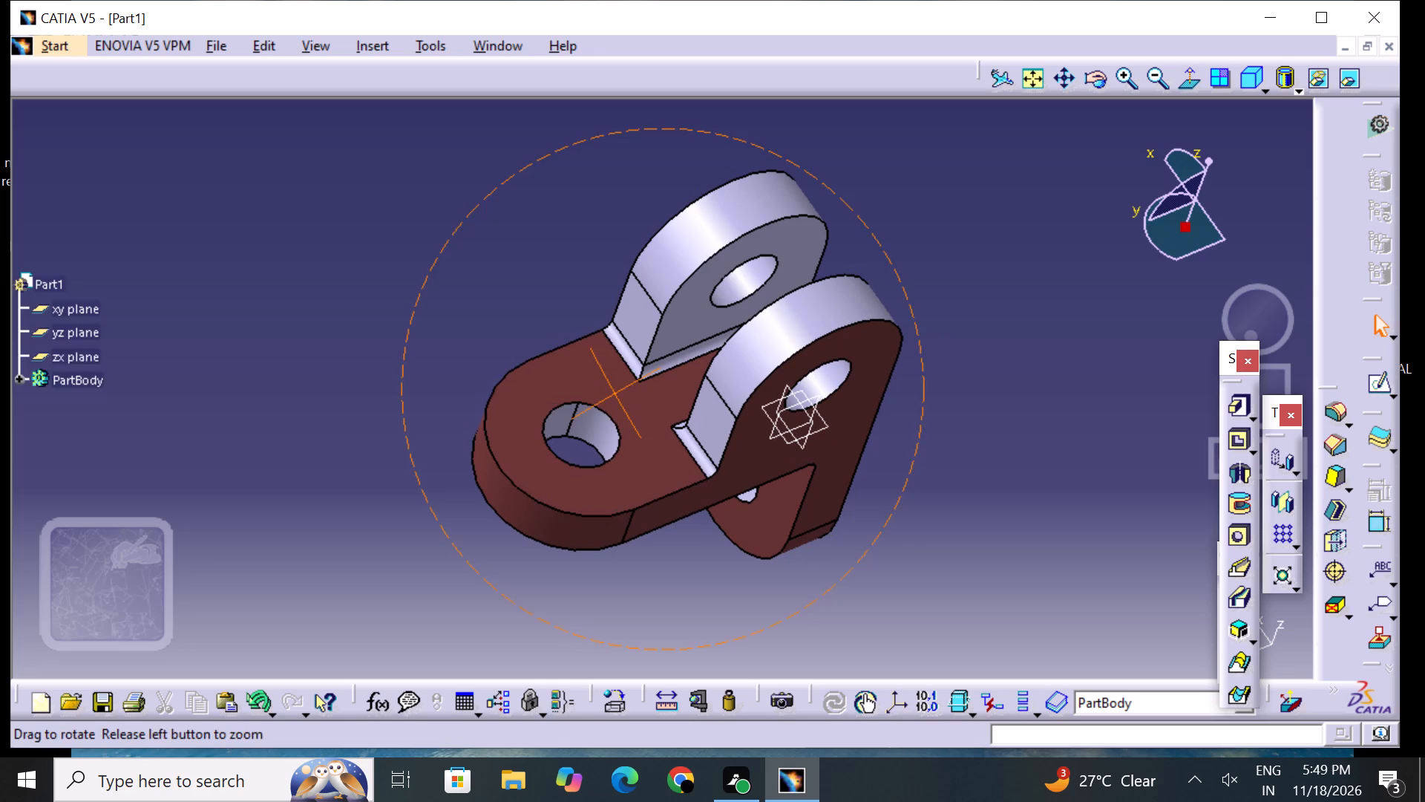
{"action": "scroll", "coordinate": [615, 394], "scroll_direction": "down", "scroll_amount": 1}
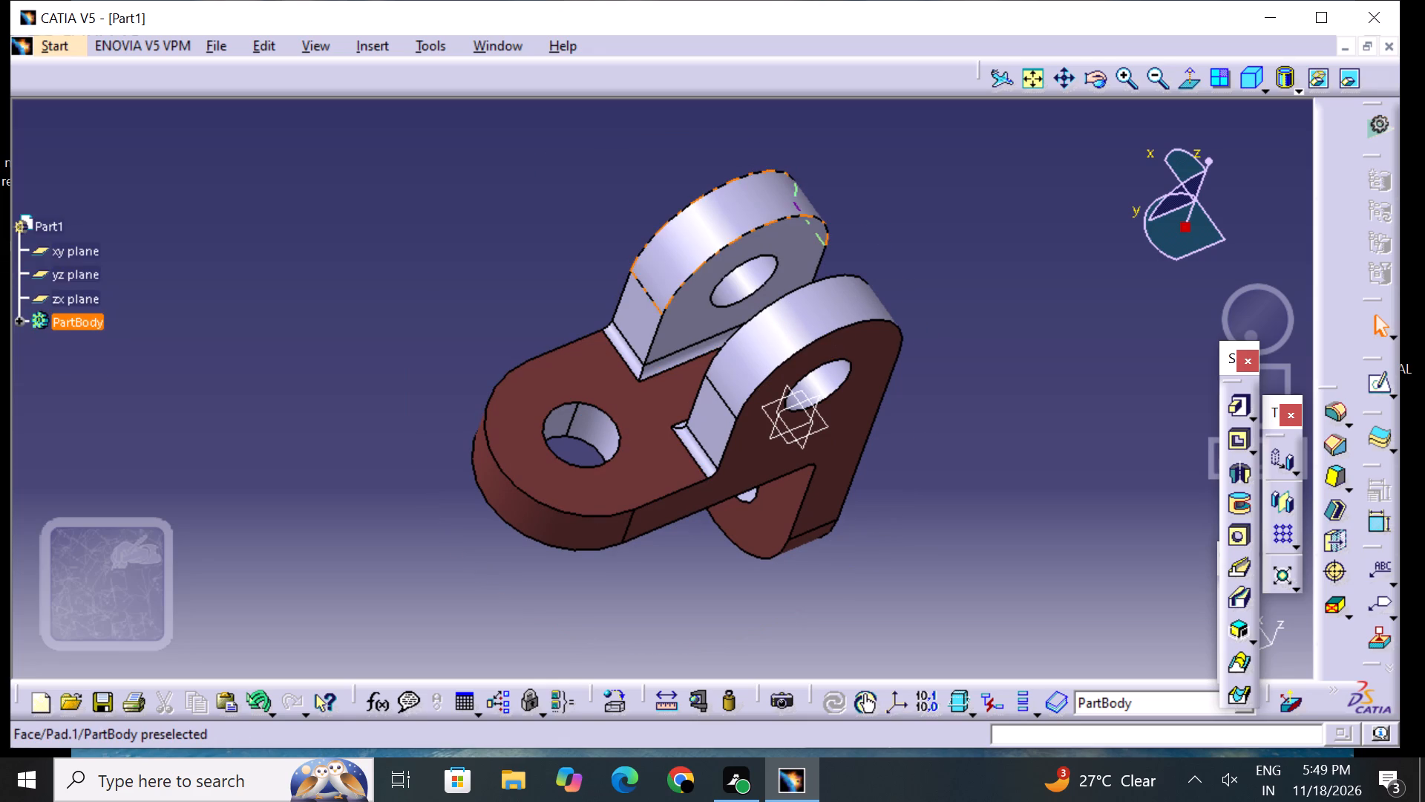
{"action": "left_click", "coordinate": [698, 243]}
{"action": "right_click", "coordinate": [698, 243]}
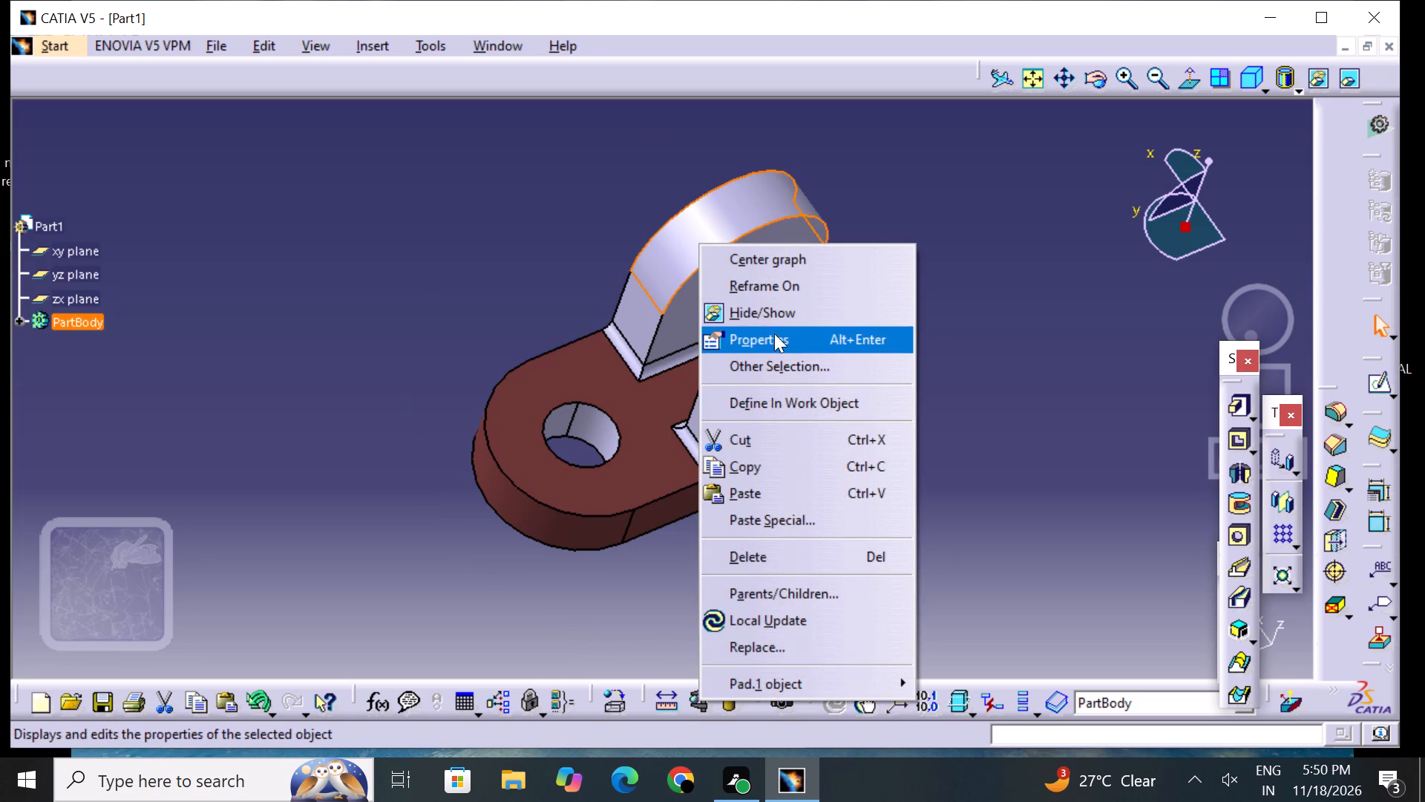
{"action": "left_click", "coordinate": [776, 334]}
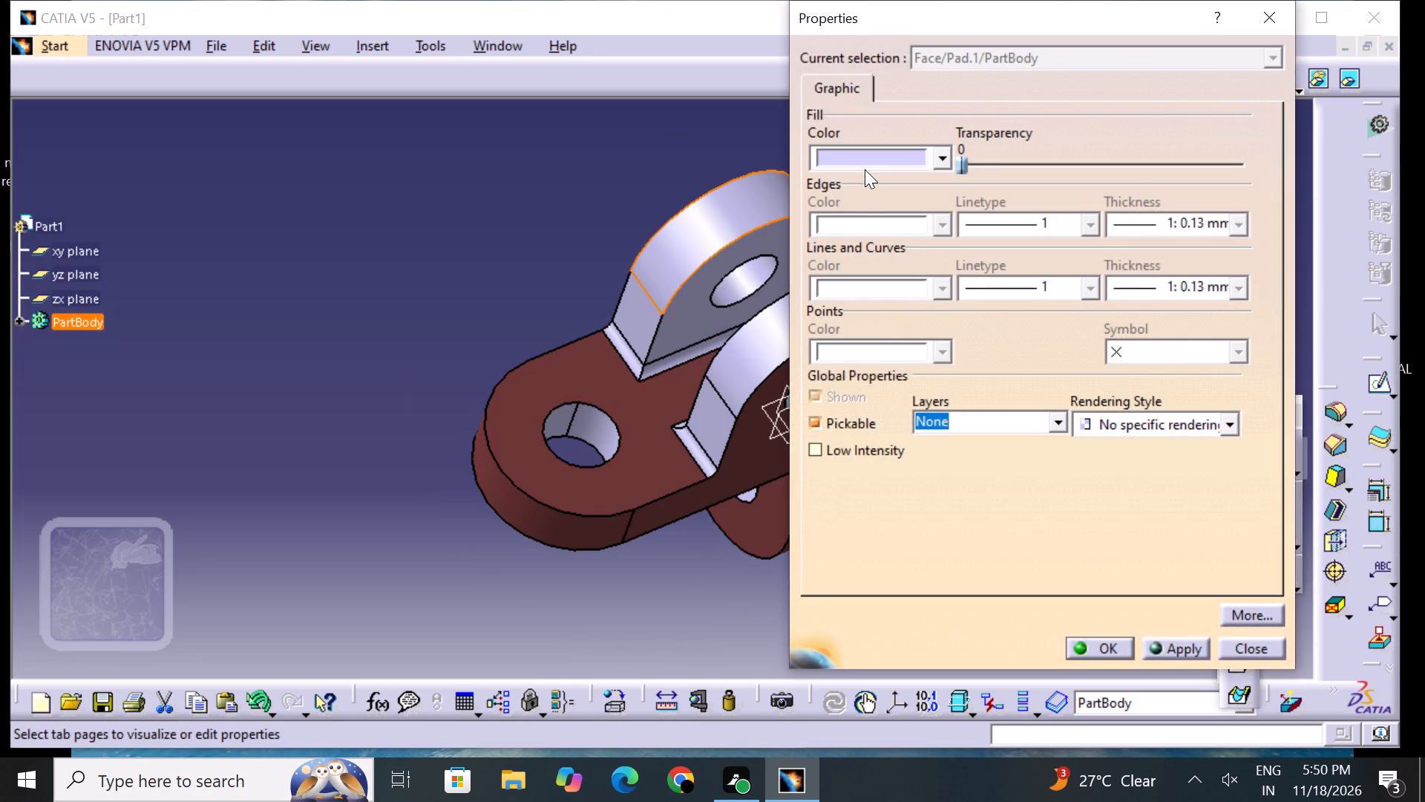
{"action": "left_click", "coordinate": [866, 161]}
{"action": "left_click", "coordinate": [920, 480]}
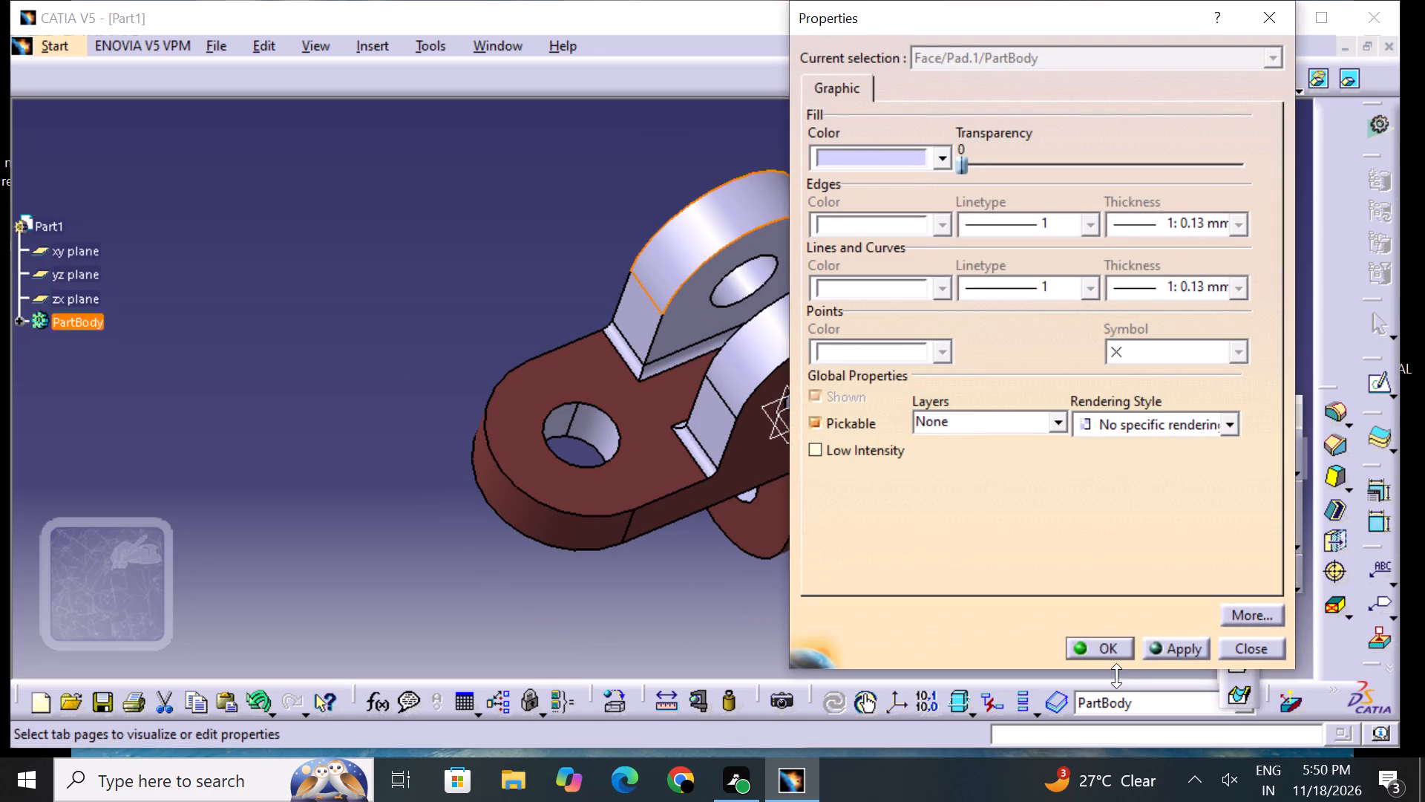
{"action": "left_click", "coordinate": [1105, 647]}
{"action": "left_click", "coordinate": [884, 614]}
Set the fill color of the front fork arm's rounded outer end face to reddish-brown.
{"action": "left_click", "coordinate": [769, 345]}
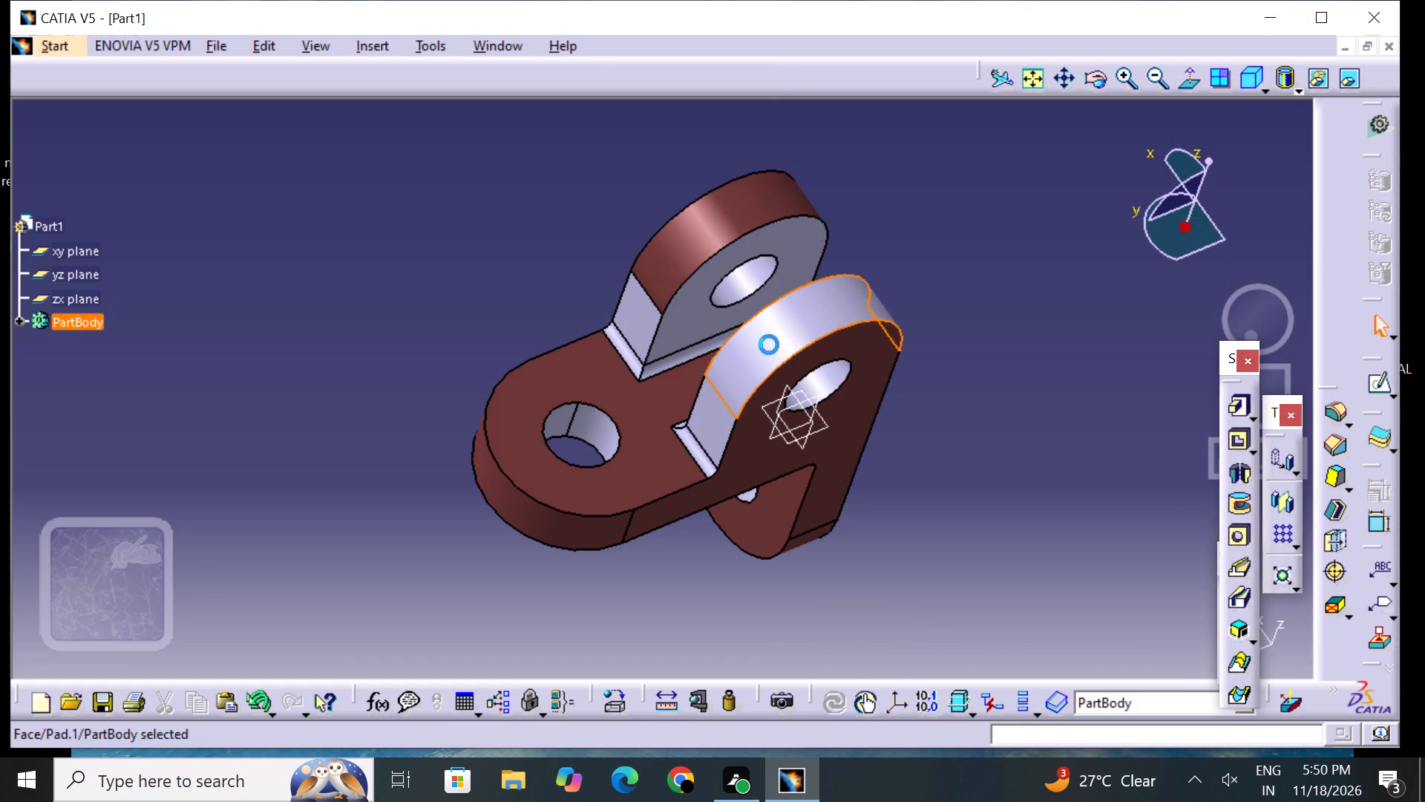
{"action": "right_click", "coordinate": [769, 345]}
{"action": "left_click", "coordinate": [835, 393]}
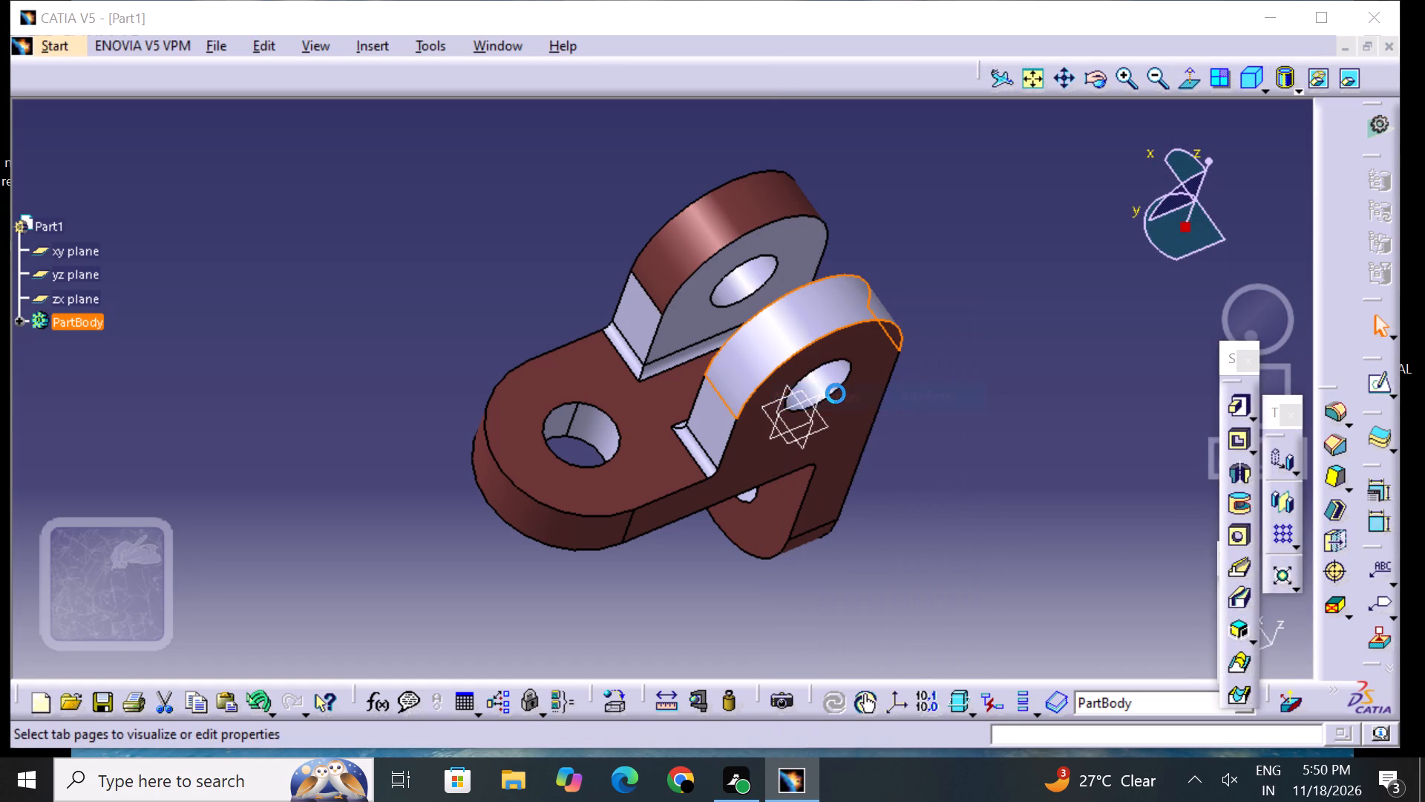
{"action": "left_click", "coordinate": [897, 149]}
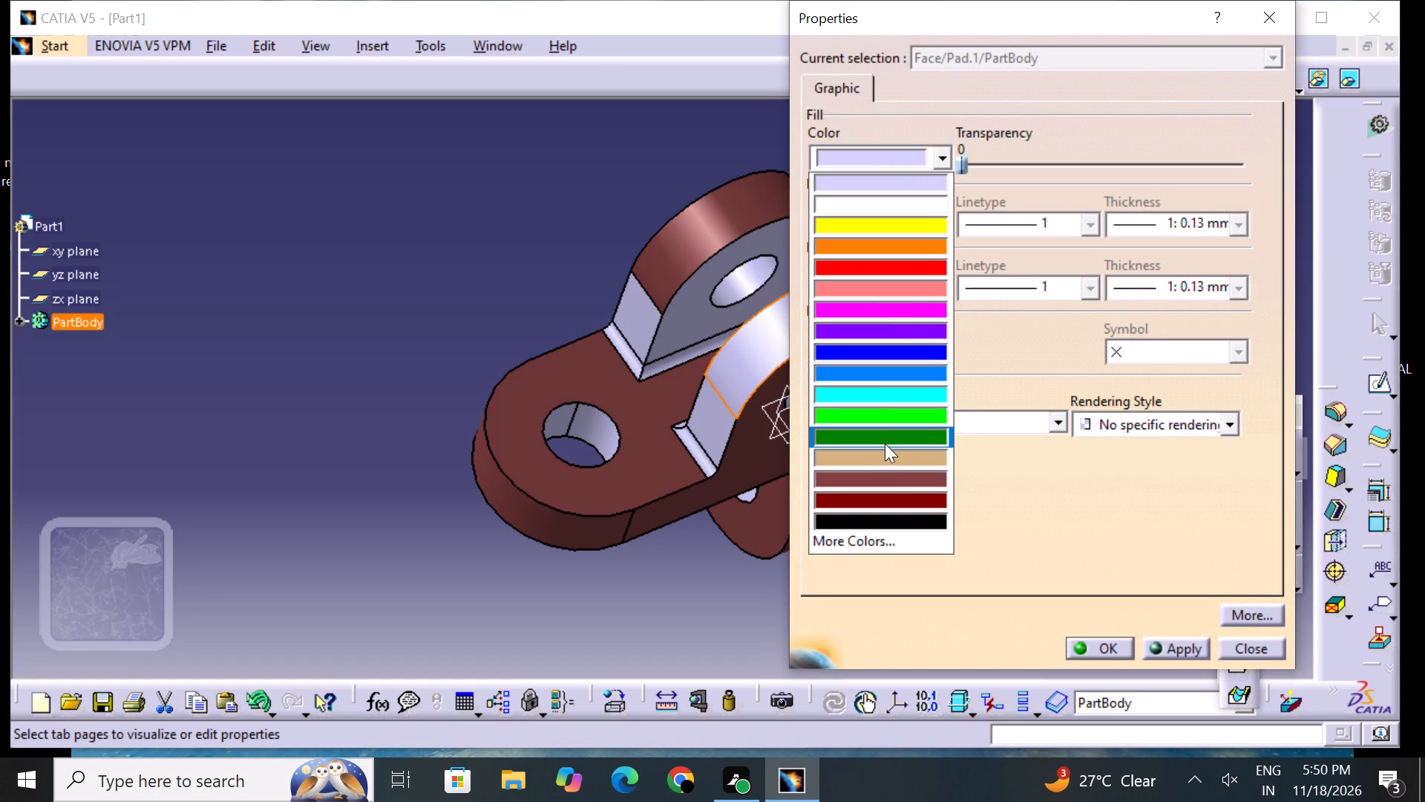
{"action": "left_click_drag", "start_coordinate": [898, 472], "coordinate": [899, 484]}
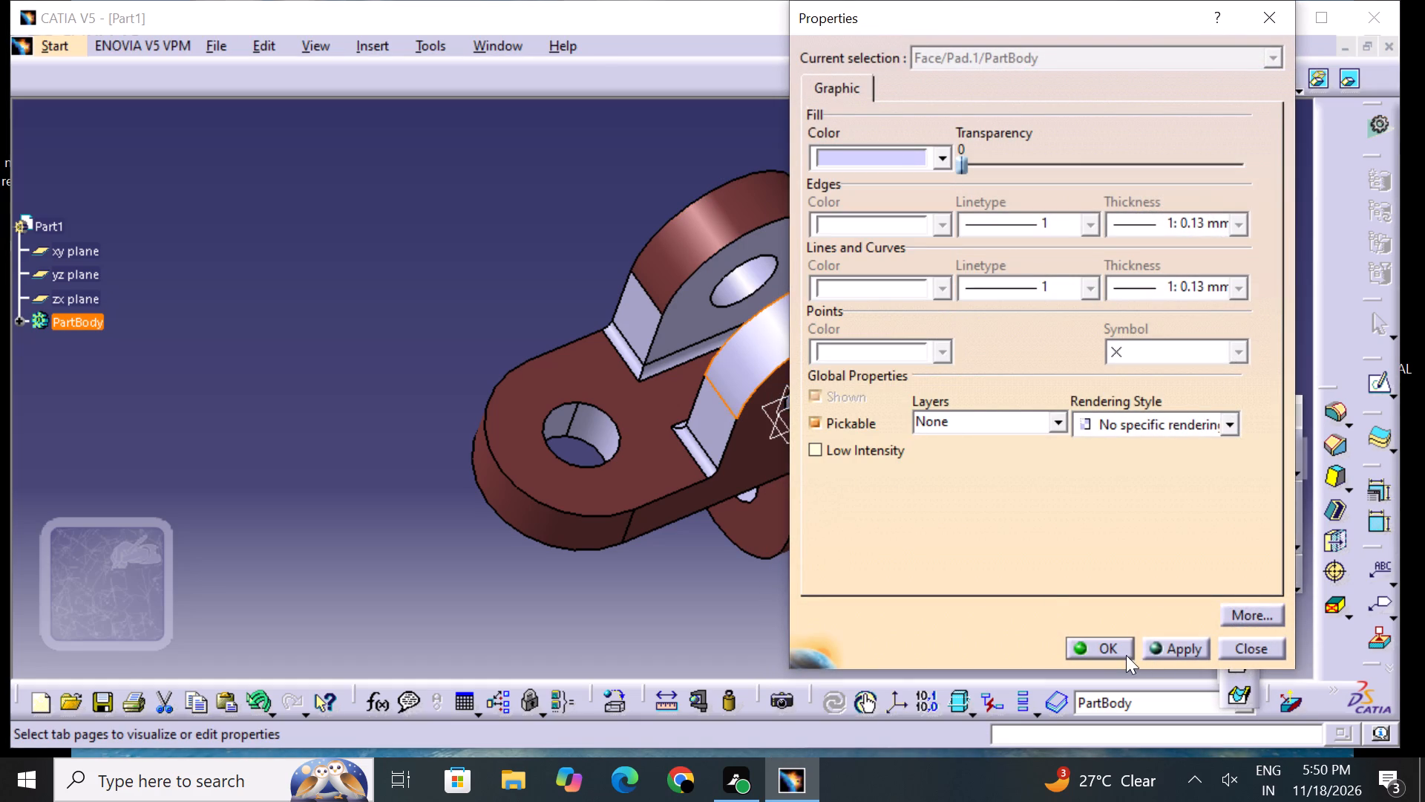
{"action": "left_click", "coordinate": [1118, 655]}
{"action": "left_click", "coordinate": [934, 589]}
Set the fill color of the rear fork arm's flat edge face, between its rounded end and base fillet, to reddish-brown.
{"action": "middle_click_drag", "start_coordinate": [412, 308], "coordinate": [487, 345]}
{"action": "right_click_drag", "start_coordinate": [418, 322], "coordinate": [487, 345]}
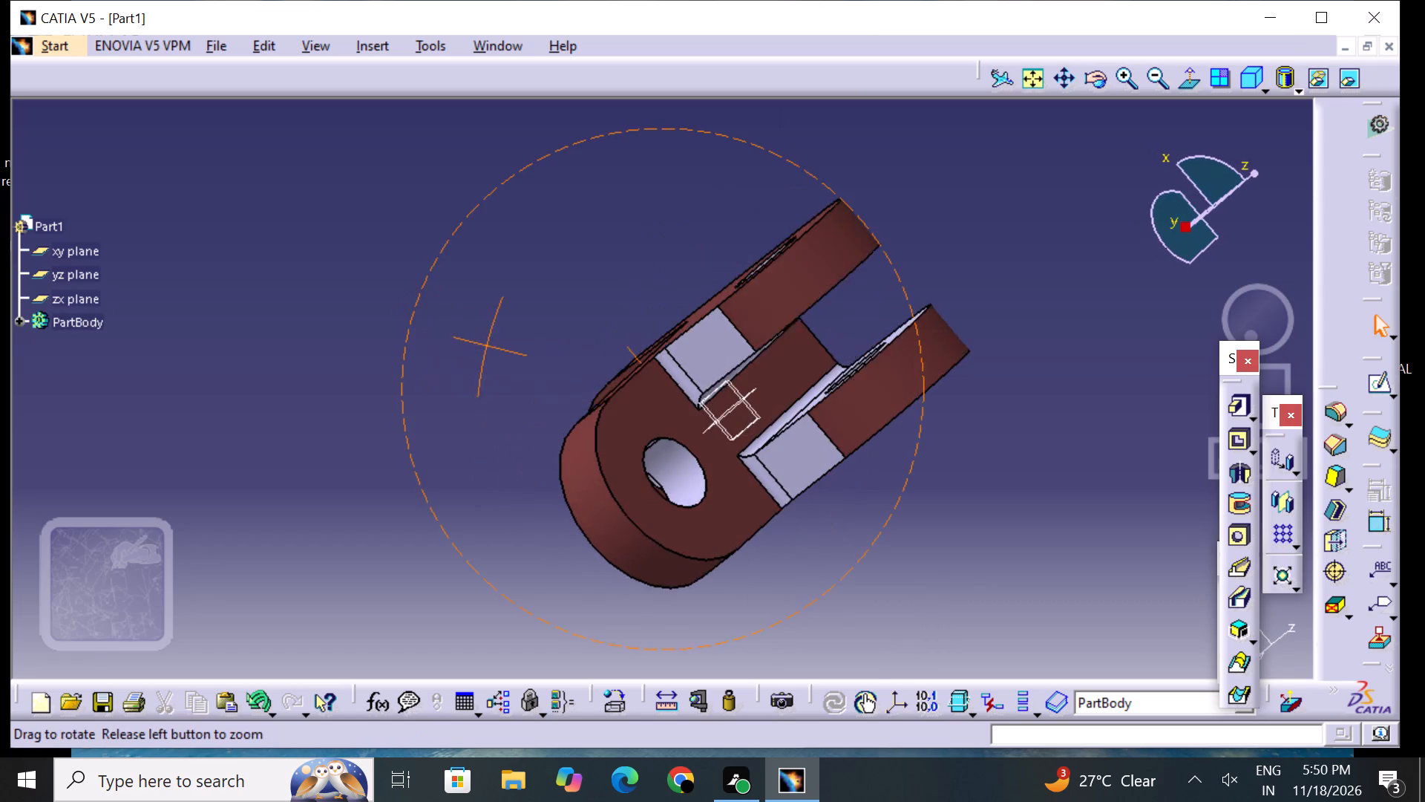
{"action": "right_click_drag", "start_coordinate": [487, 345], "coordinate": [494, 345]}
{"action": "middle_click_drag", "start_coordinate": [487, 345], "coordinate": [511, 354]}
{"action": "left_click", "coordinate": [717, 353]}
{"action": "right_click", "coordinate": [717, 353]}
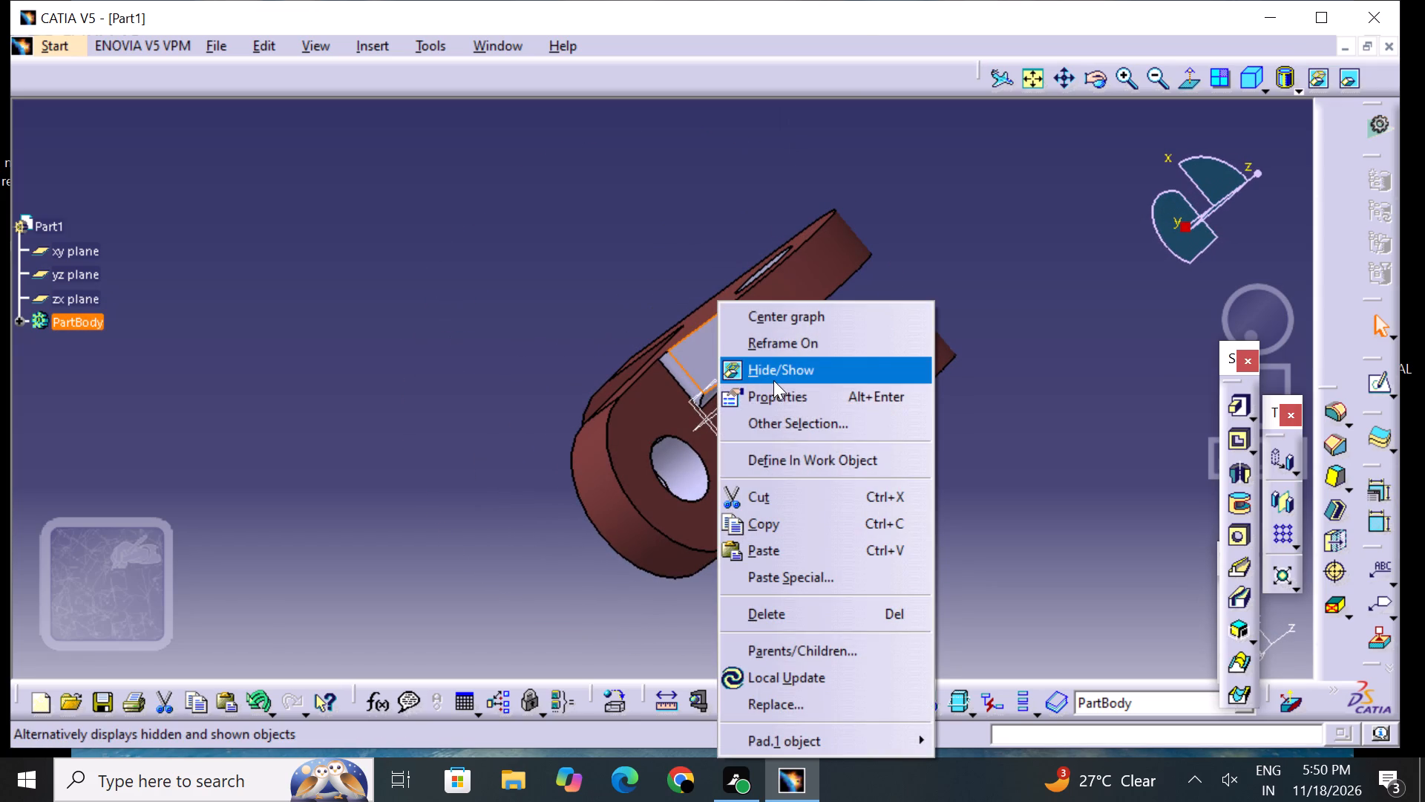
{"action": "left_click", "coordinate": [776, 391]}
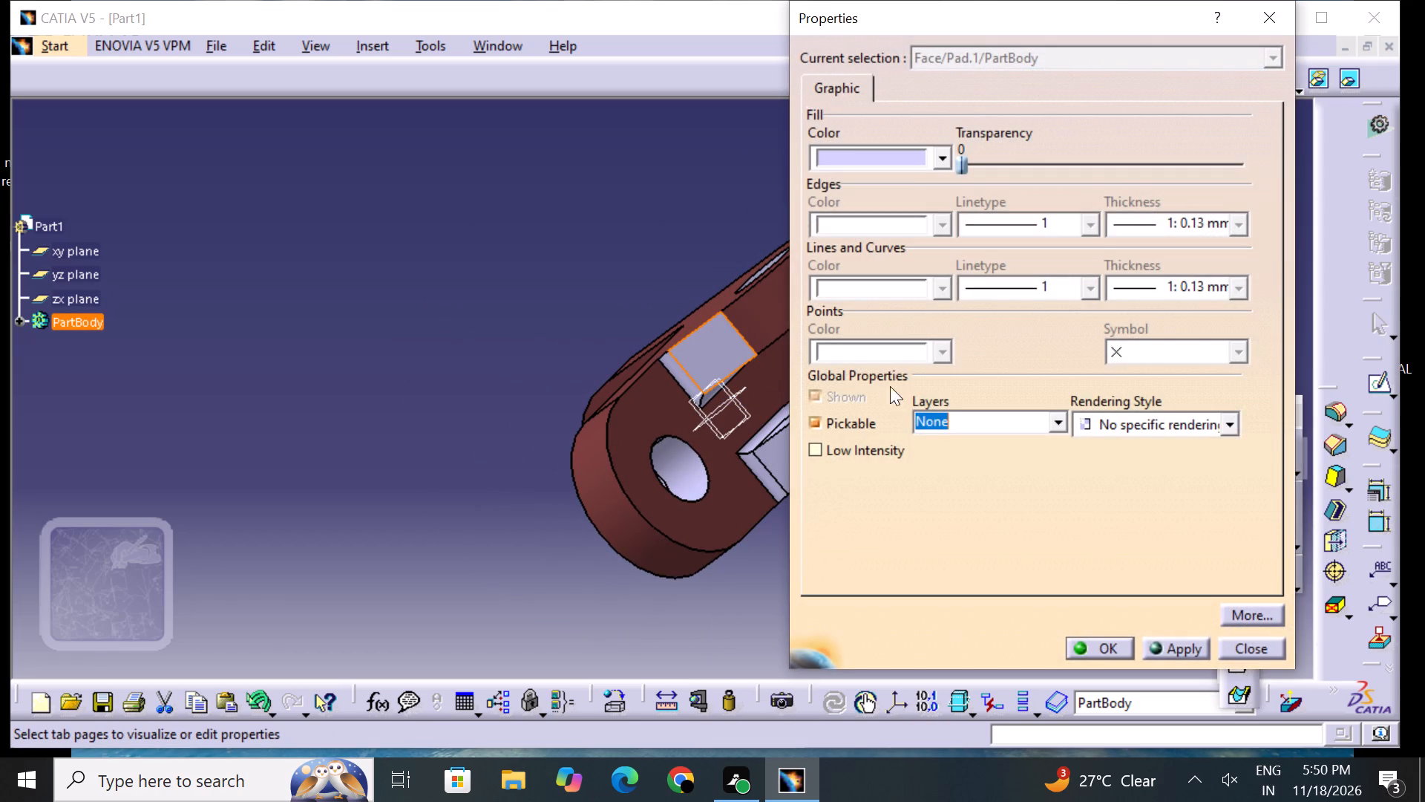
{"action": "left_click", "coordinate": [872, 156]}
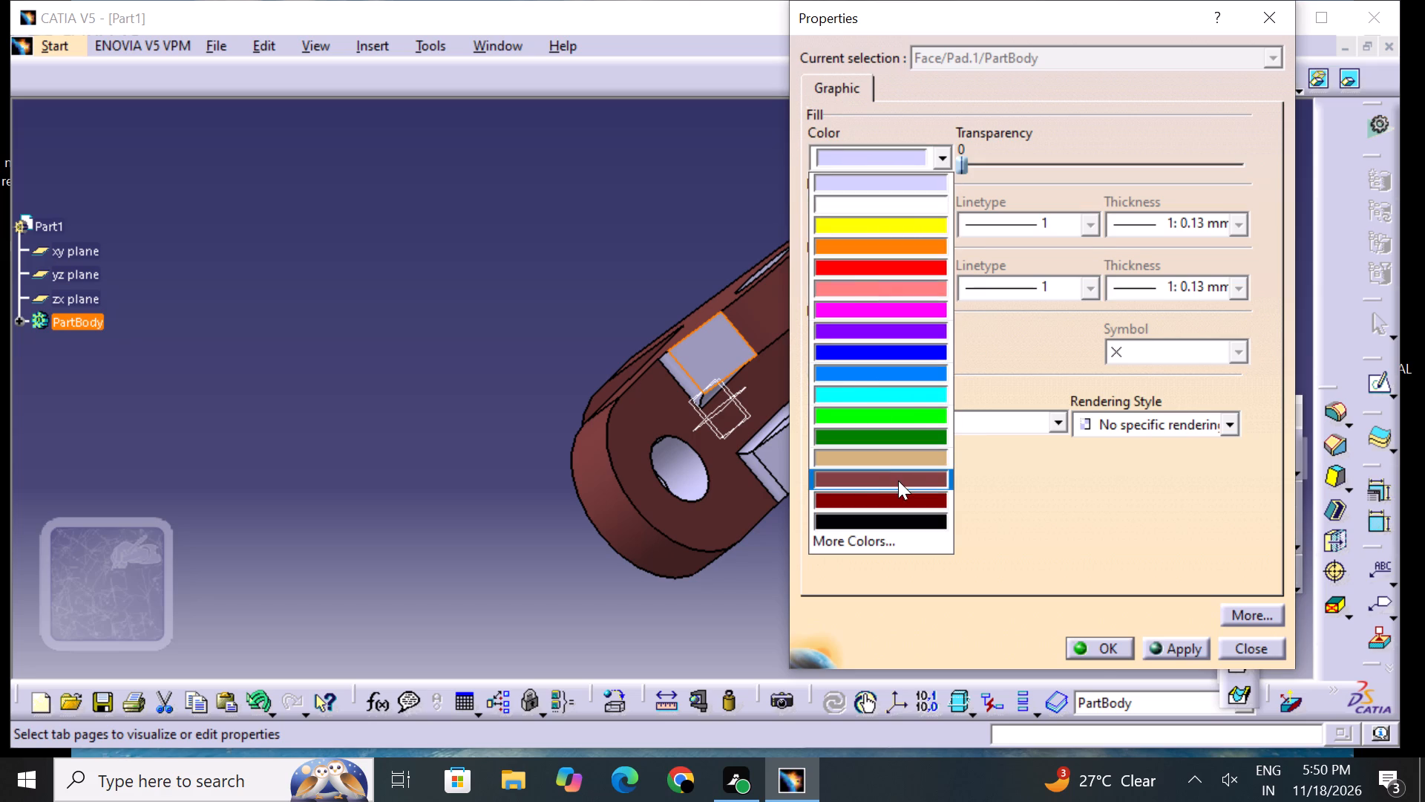
{"action": "left_click", "coordinate": [898, 480]}
{"action": "left_click", "coordinate": [1101, 648]}
{"action": "left_click", "coordinate": [934, 616]}
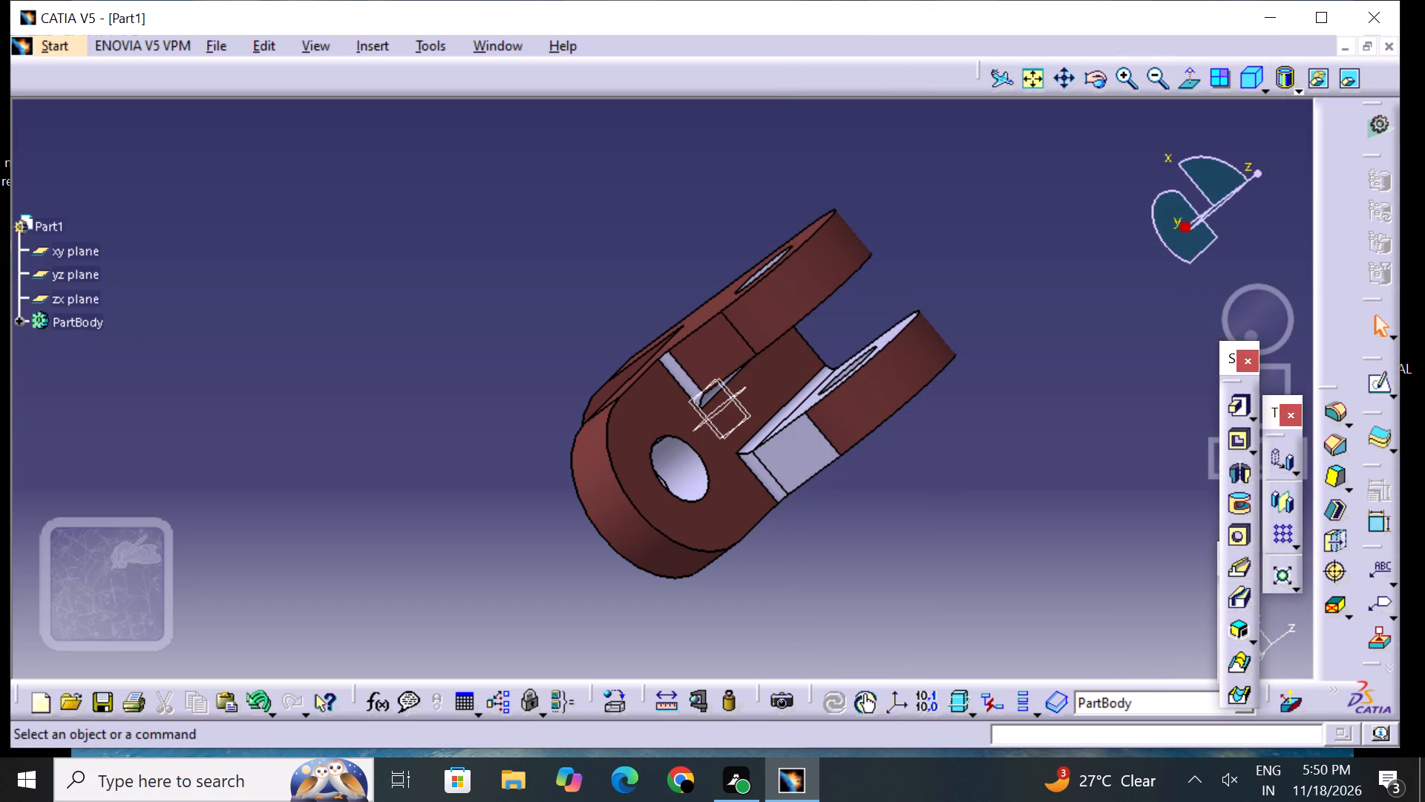
Set the fill color of the front fork arm's flat edge face, between its rounded end and base fillet, to reddish-brown.
{"action": "left_click", "coordinate": [794, 458]}
{"action": "right_click", "coordinate": [793, 457]}
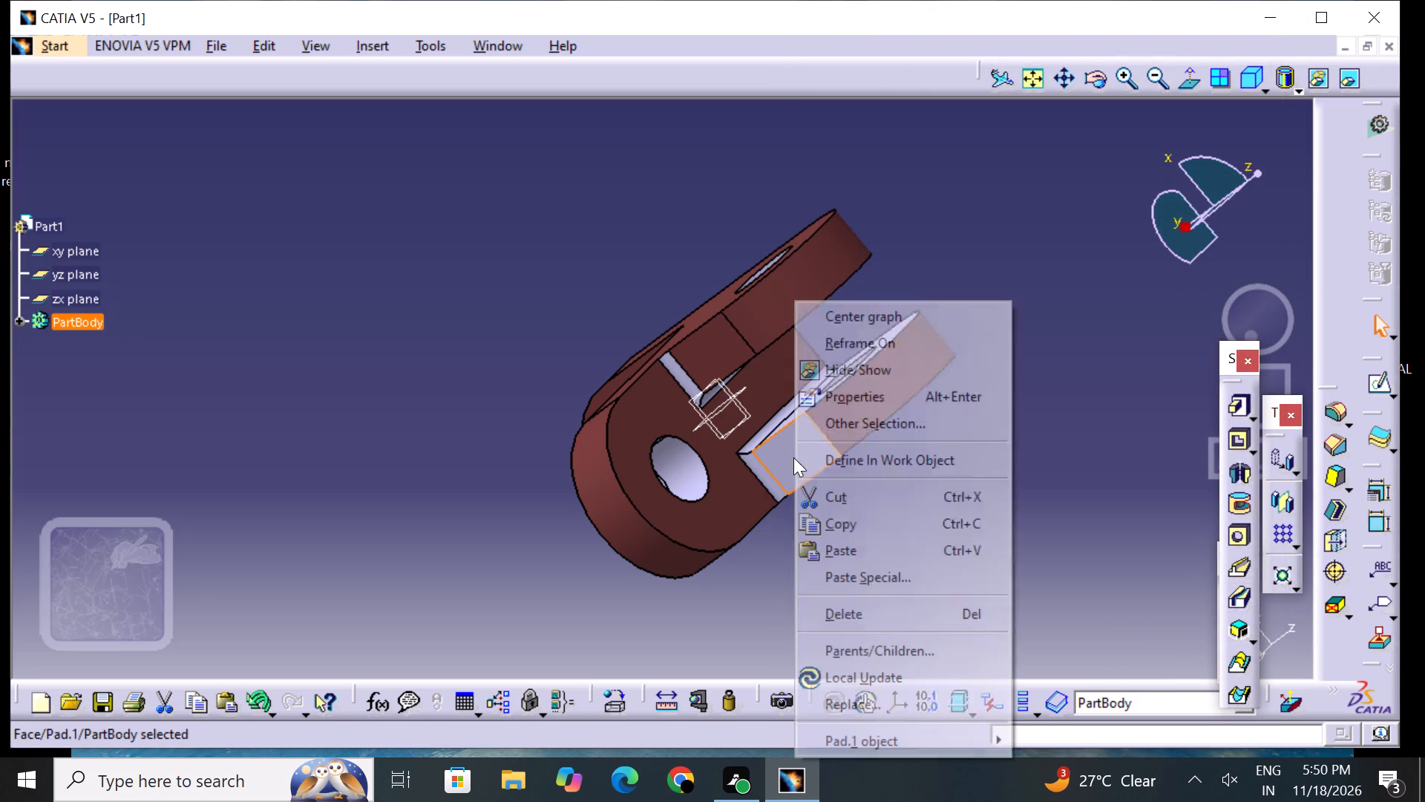
{"action": "left_click", "coordinate": [828, 398]}
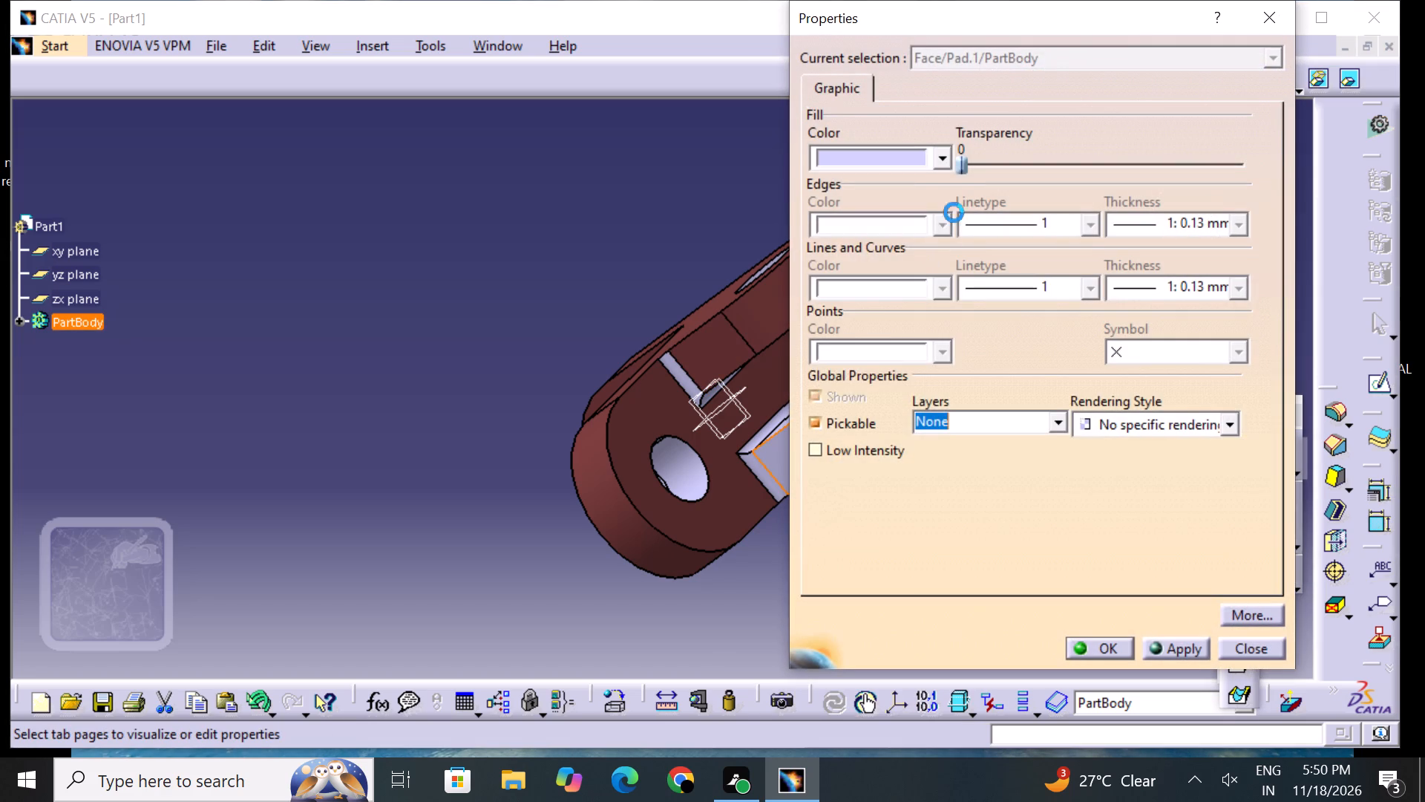
{"action": "left_click", "coordinate": [905, 160]}
{"action": "left_click", "coordinate": [888, 477]}
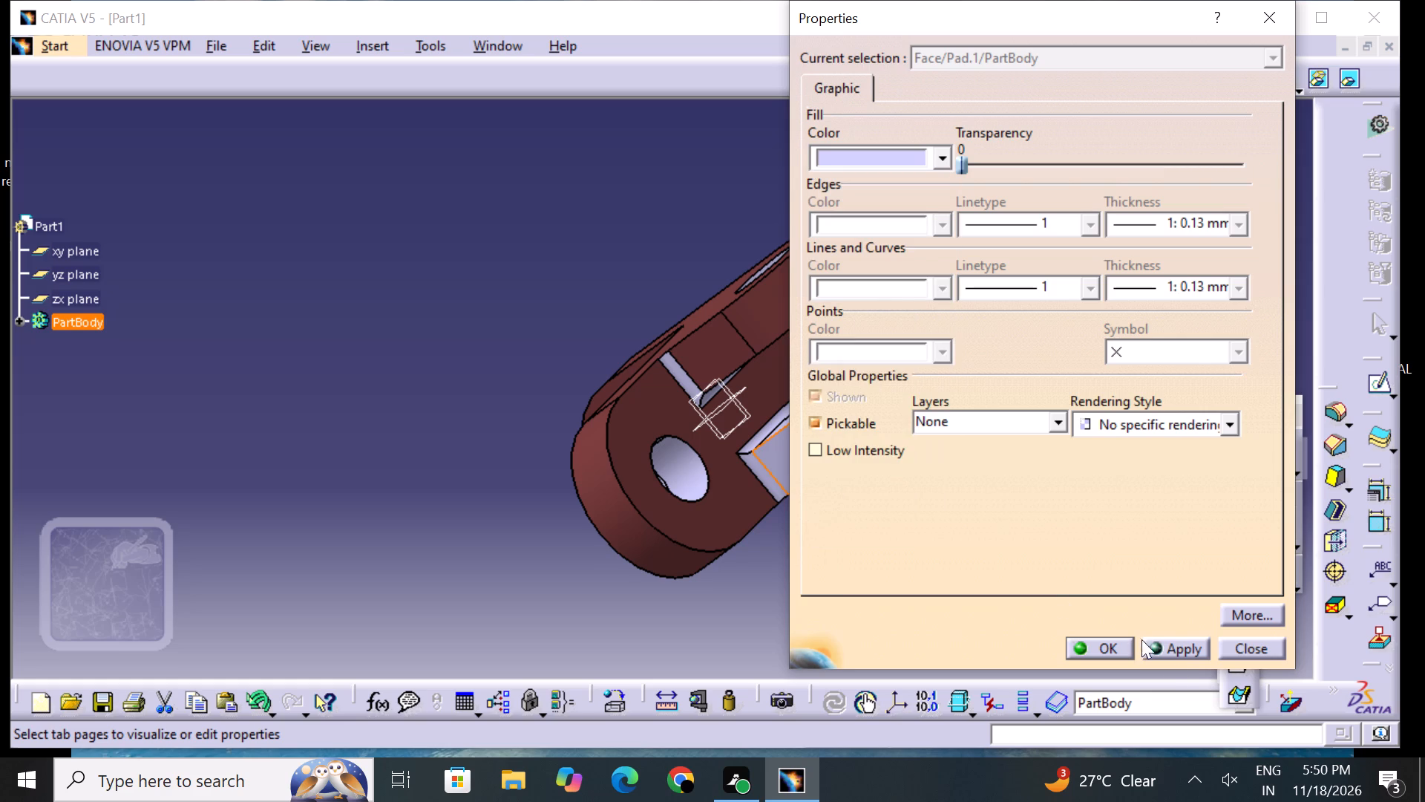
{"action": "left_click", "coordinate": [1118, 645]}
{"action": "left_click", "coordinate": [1038, 607]}
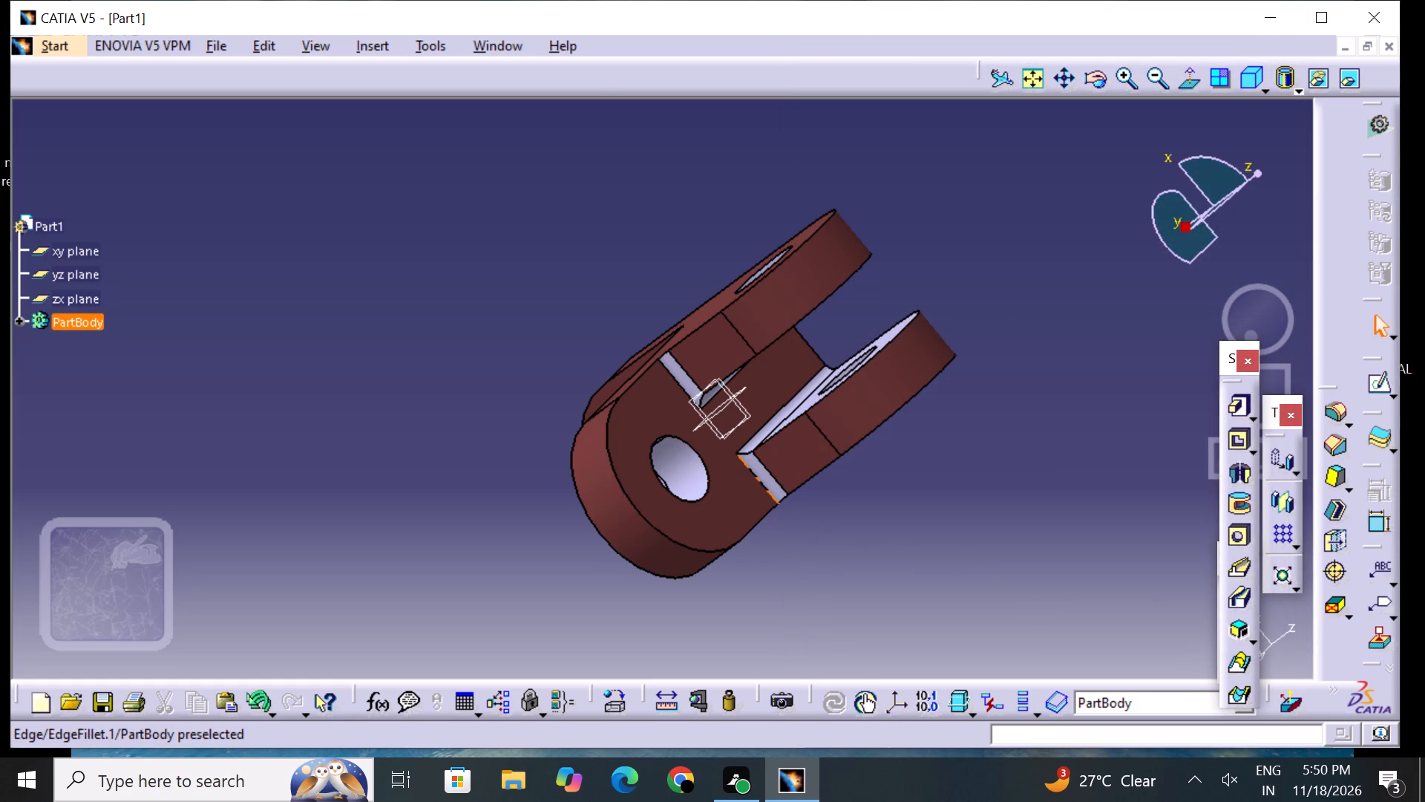
Set the fill color of the narrow fillet face at the base of the front fork arm's edge to reddish-brown.
{"action": "left_click", "coordinate": [767, 479]}
{"action": "right_click", "coordinate": [767, 479]}
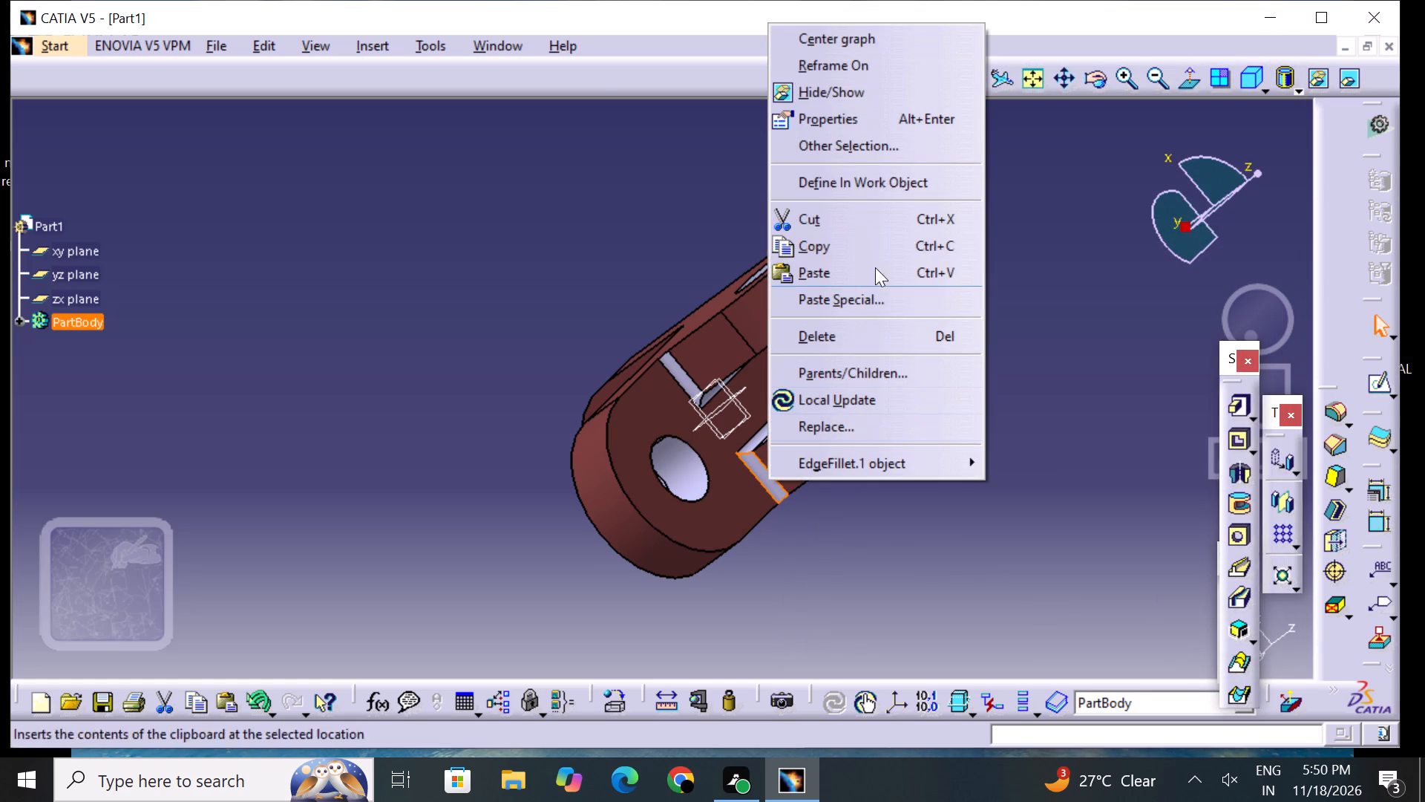
{"action": "left_click", "coordinate": [862, 130]}
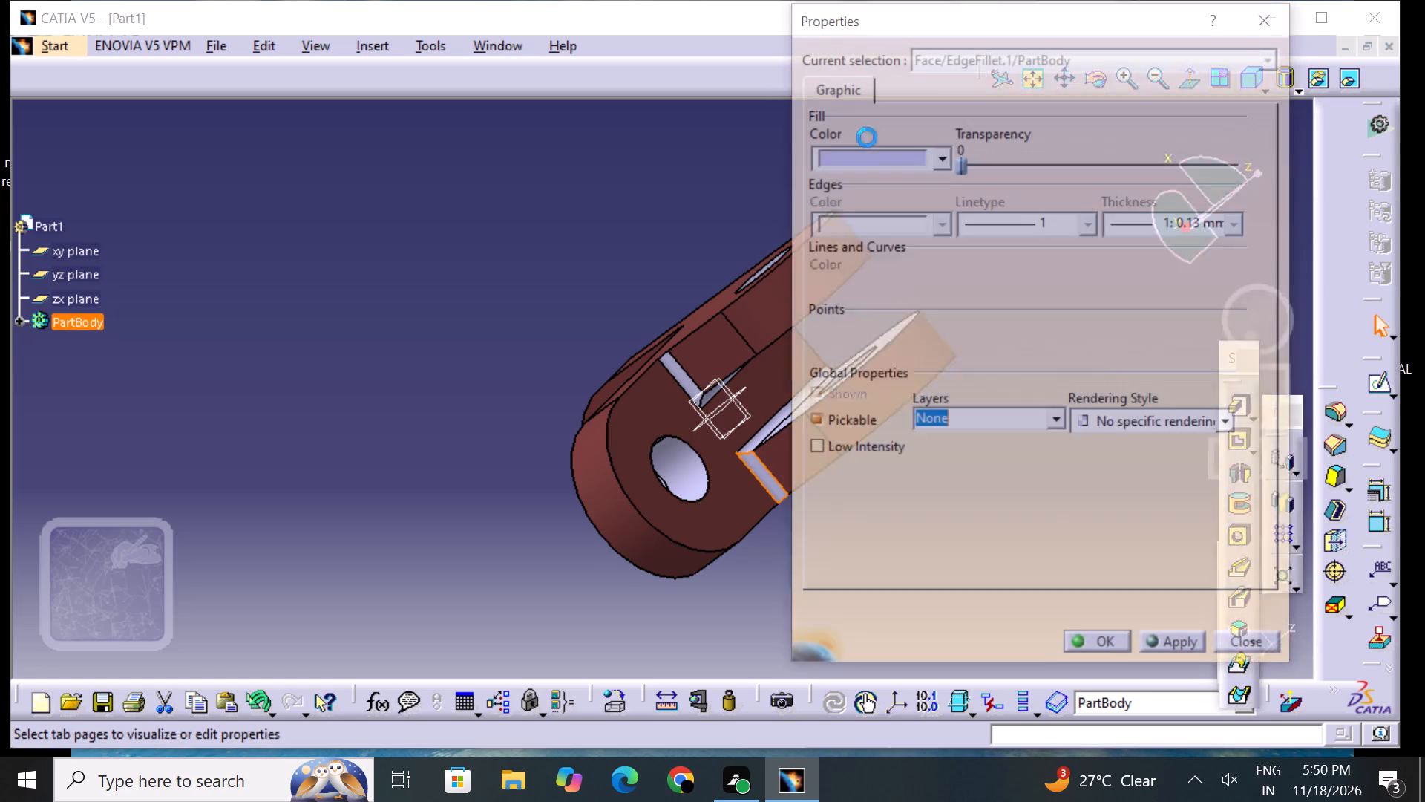
{"action": "left_click", "coordinate": [885, 160]}
{"action": "left_click", "coordinate": [926, 477]}
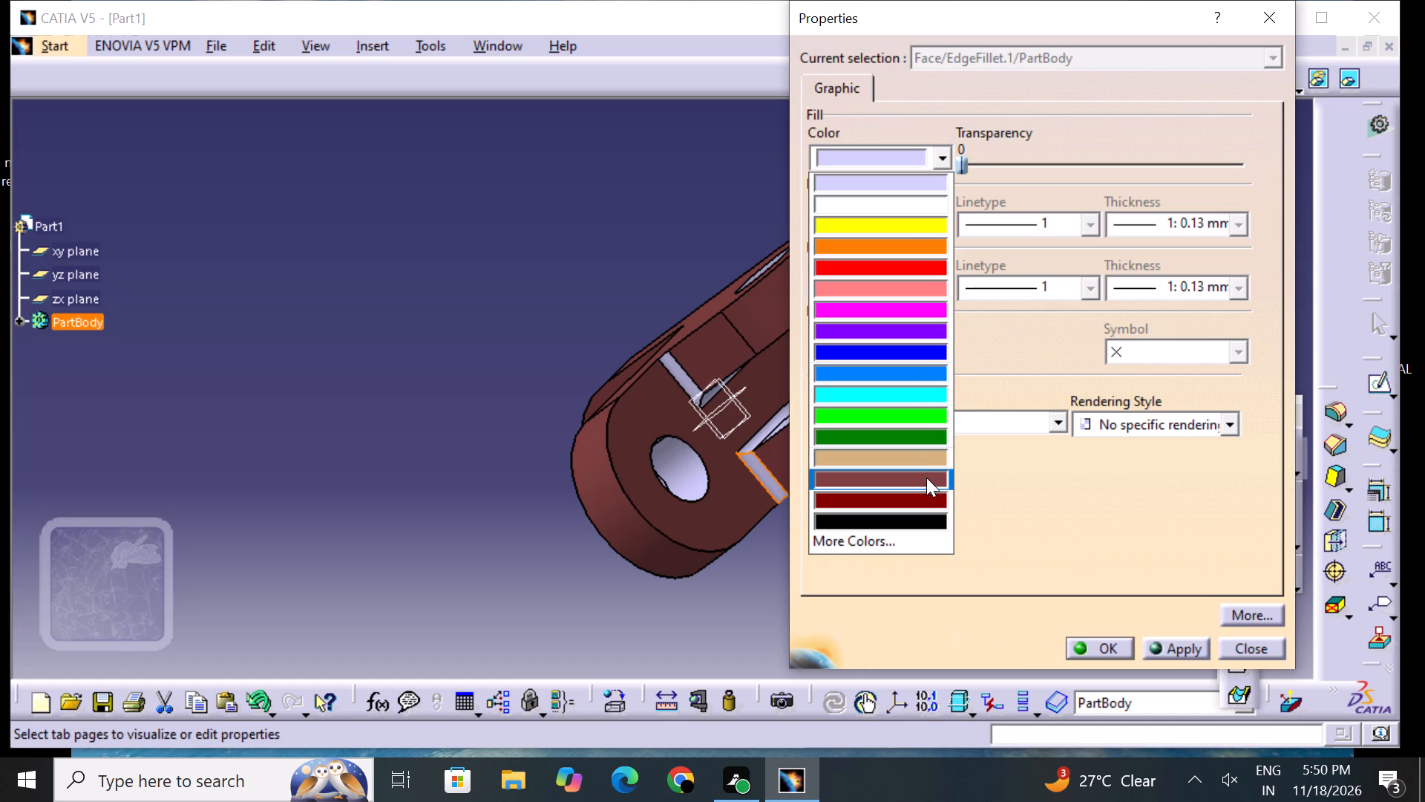
{"action": "left_click", "coordinate": [1101, 637]}
{"action": "left_click", "coordinate": [960, 595]}
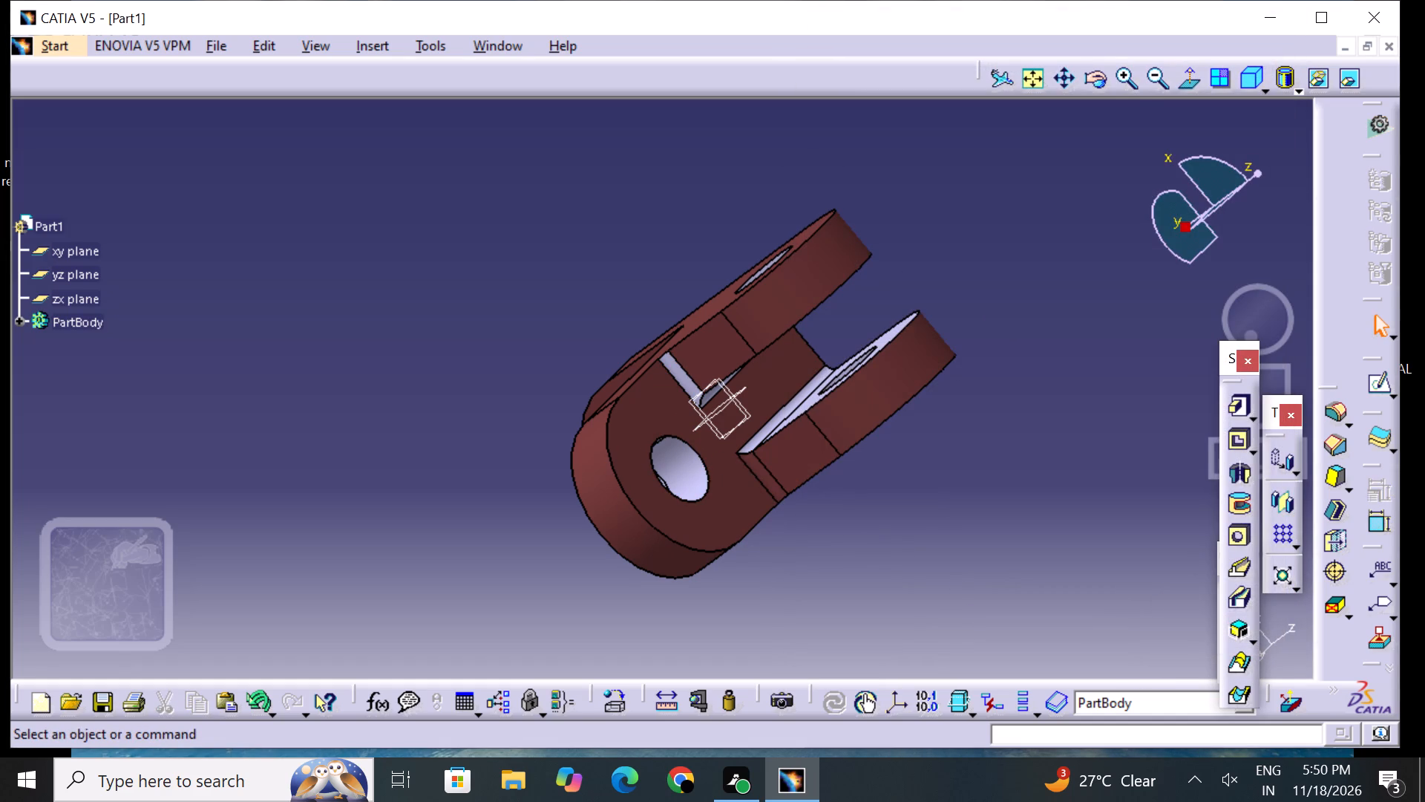
Set the fill color of the narrow fillet face at the base of the other fork arm's edge to reddish-brown.
{"action": "left_click", "coordinate": [1127, 85]}
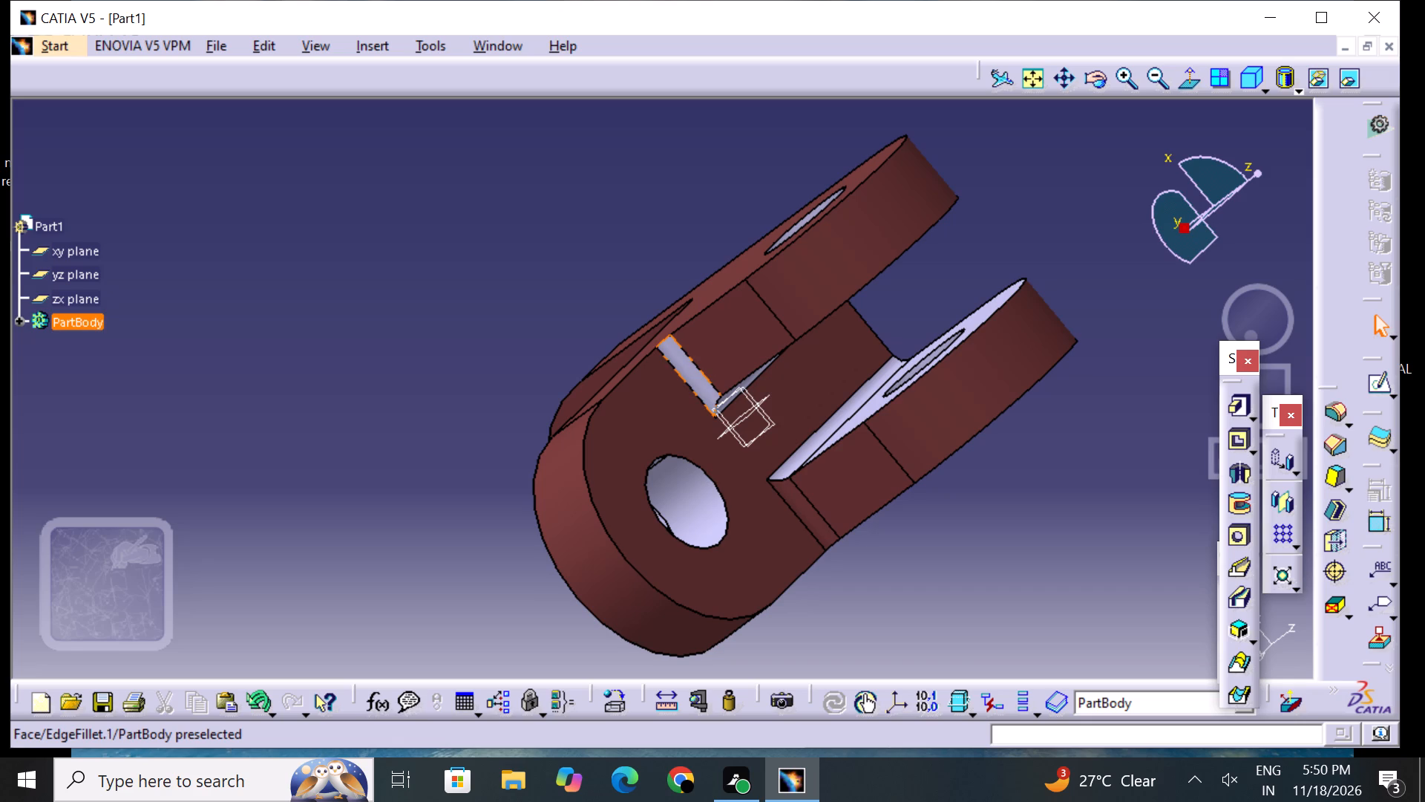
{"action": "left_click", "coordinate": [701, 390]}
{"action": "right_click", "coordinate": [700, 390]}
{"action": "left_click", "coordinate": [716, 394]}
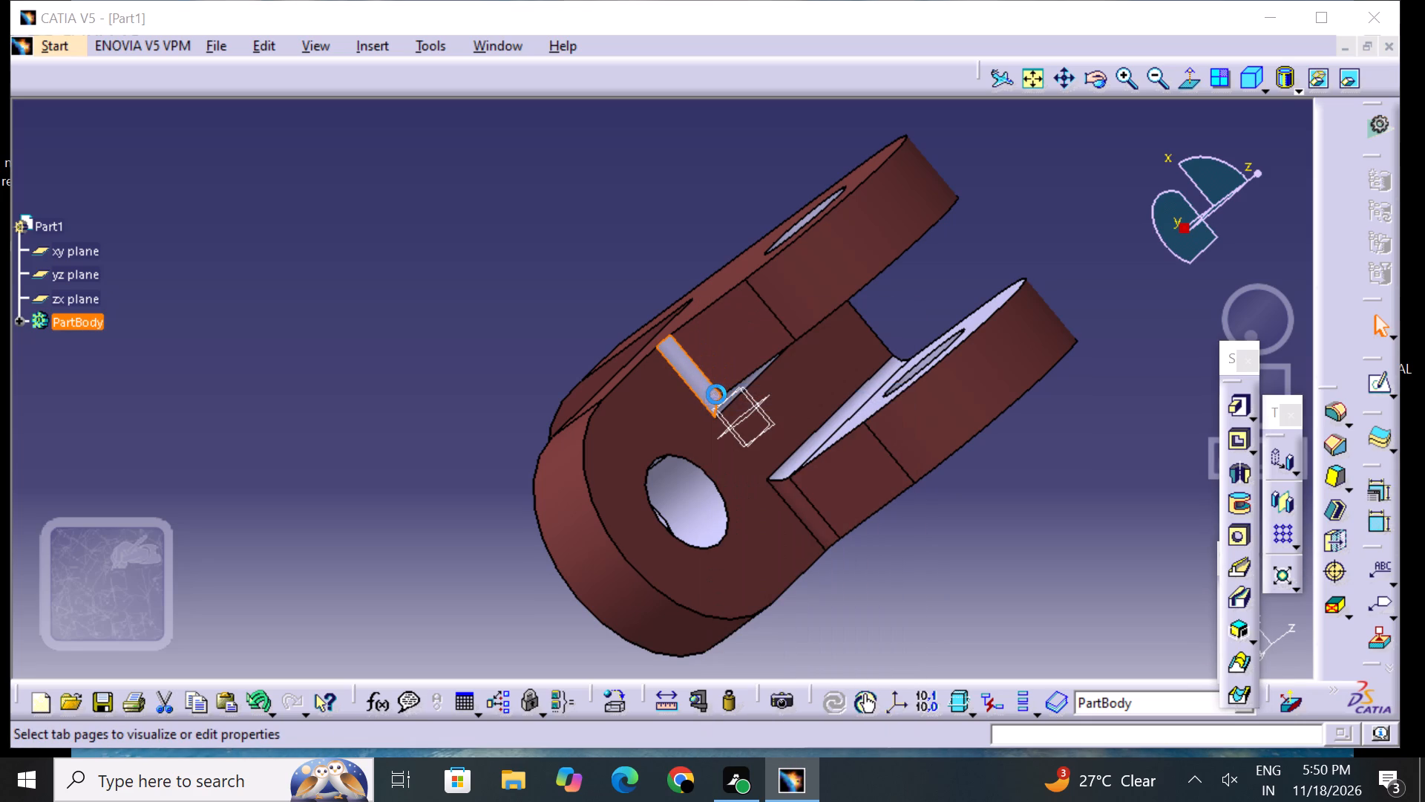
{"action": "left_click", "coordinate": [875, 160]}
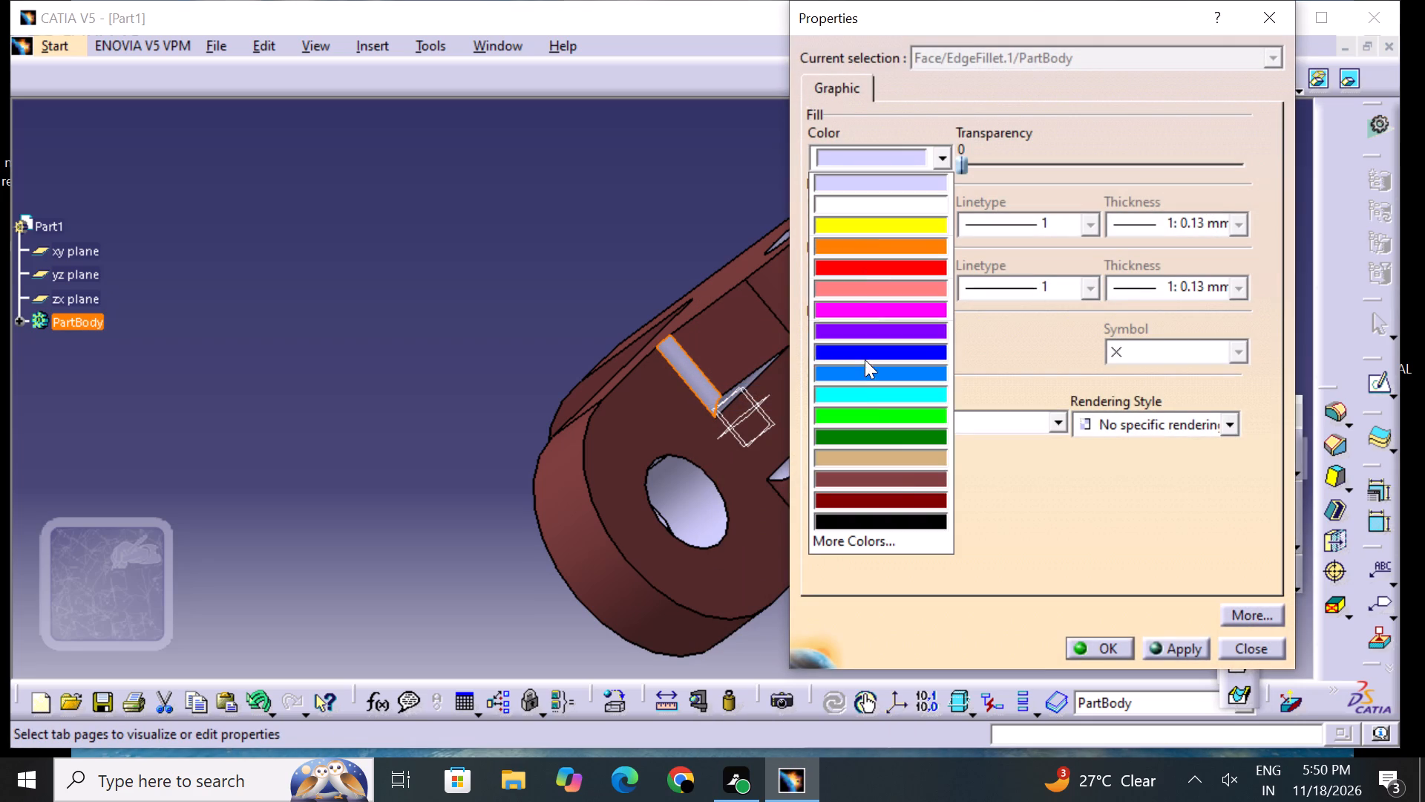
{"action": "left_click", "coordinate": [905, 476]}
{"action": "left_click", "coordinate": [1126, 647]}
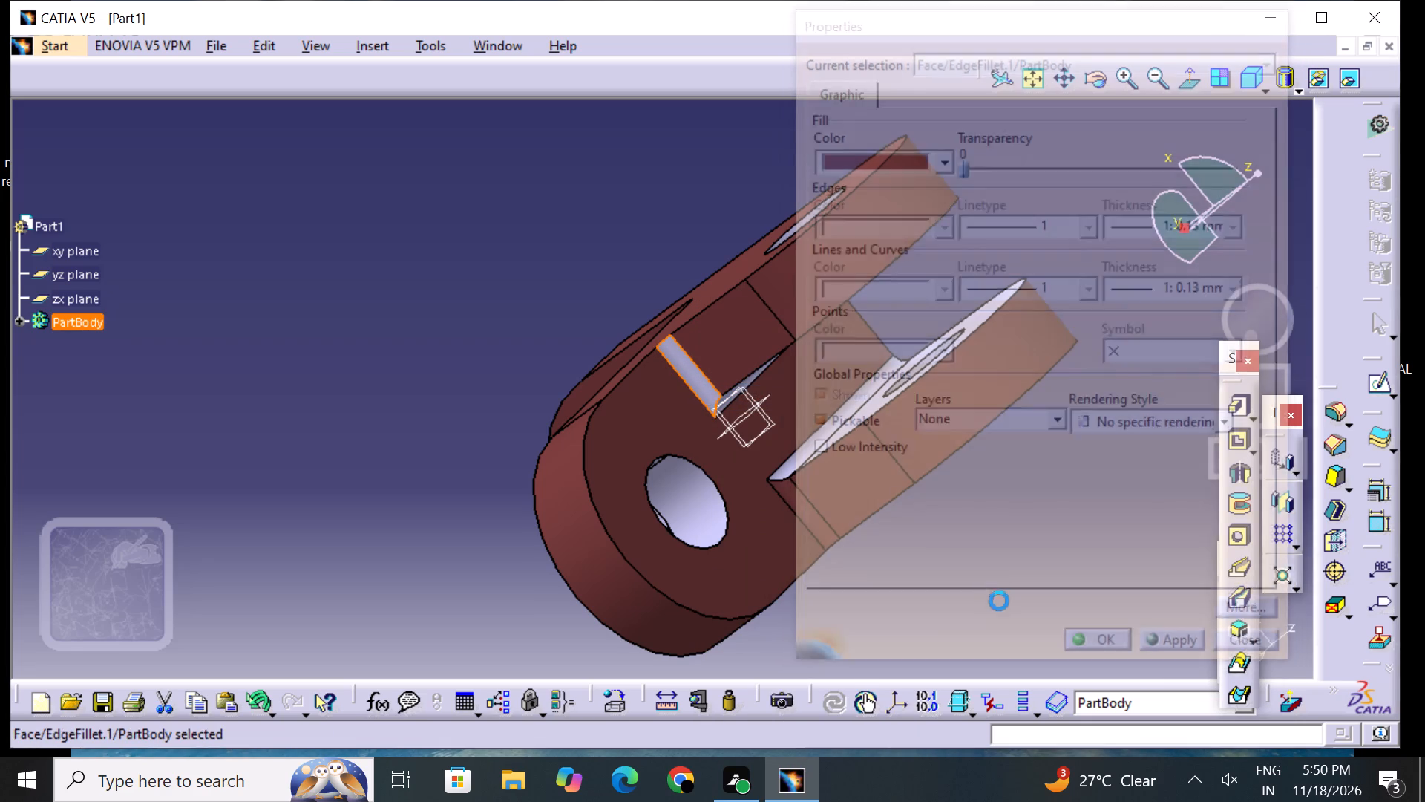
{"action": "left_click", "coordinate": [992, 591]}
Set the fill color of the cylindrical wall of the hole in the lug beside the fork arms' base to reddish-brown.
{"action": "left_click", "coordinate": [702, 513]}
{"action": "right_click", "coordinate": [698, 513]}
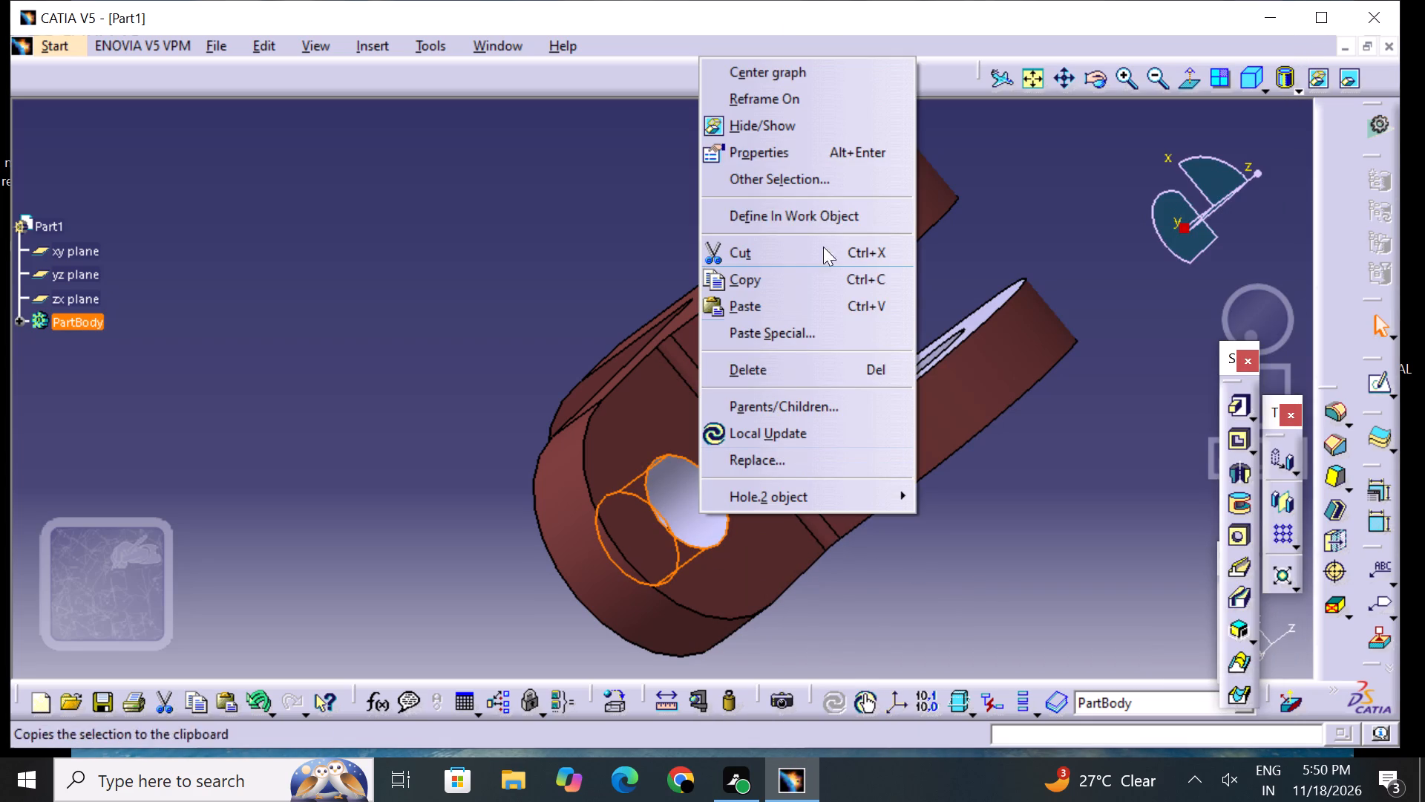
{"action": "left_click", "coordinate": [819, 155]}
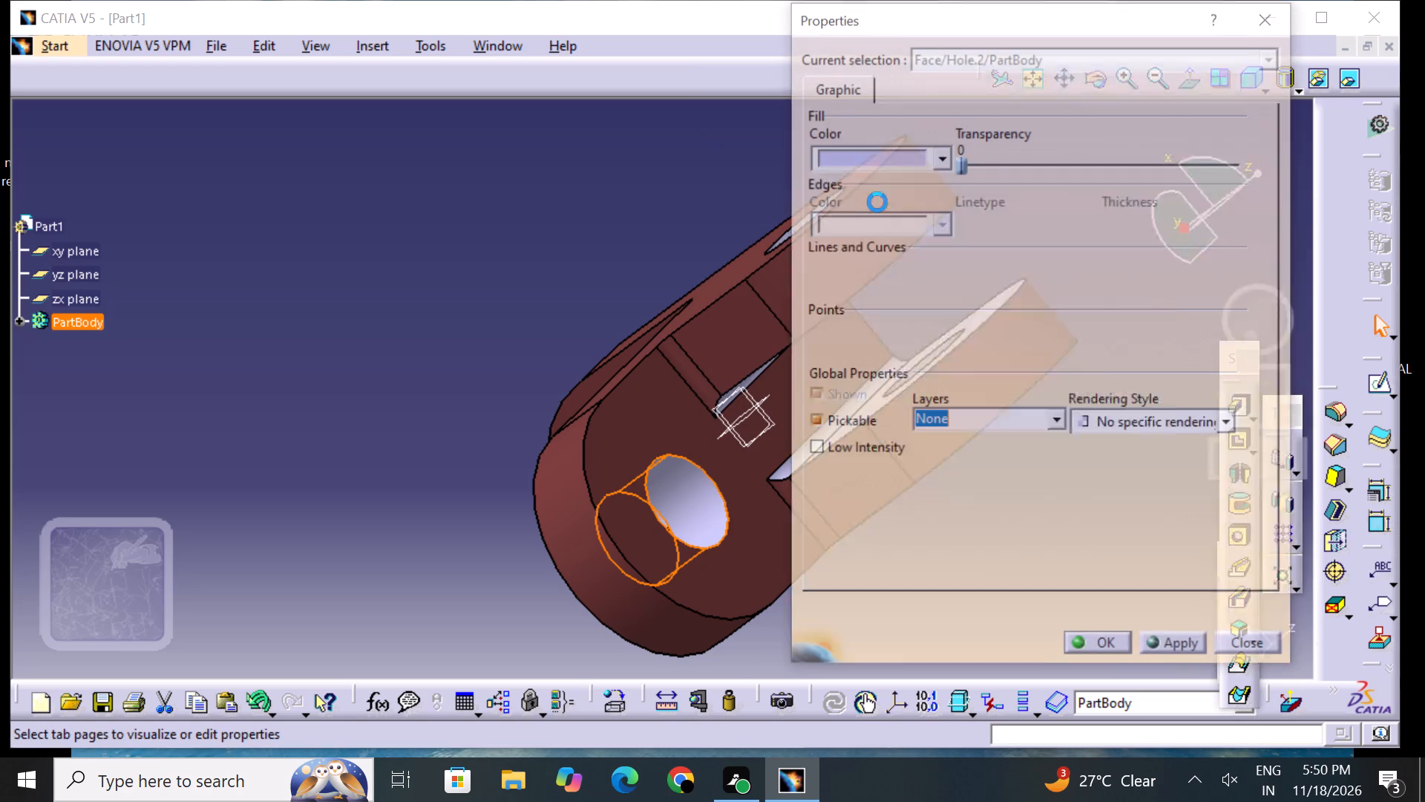
{"action": "left_click", "coordinate": [874, 171]}
{"action": "left_click", "coordinate": [902, 479]}
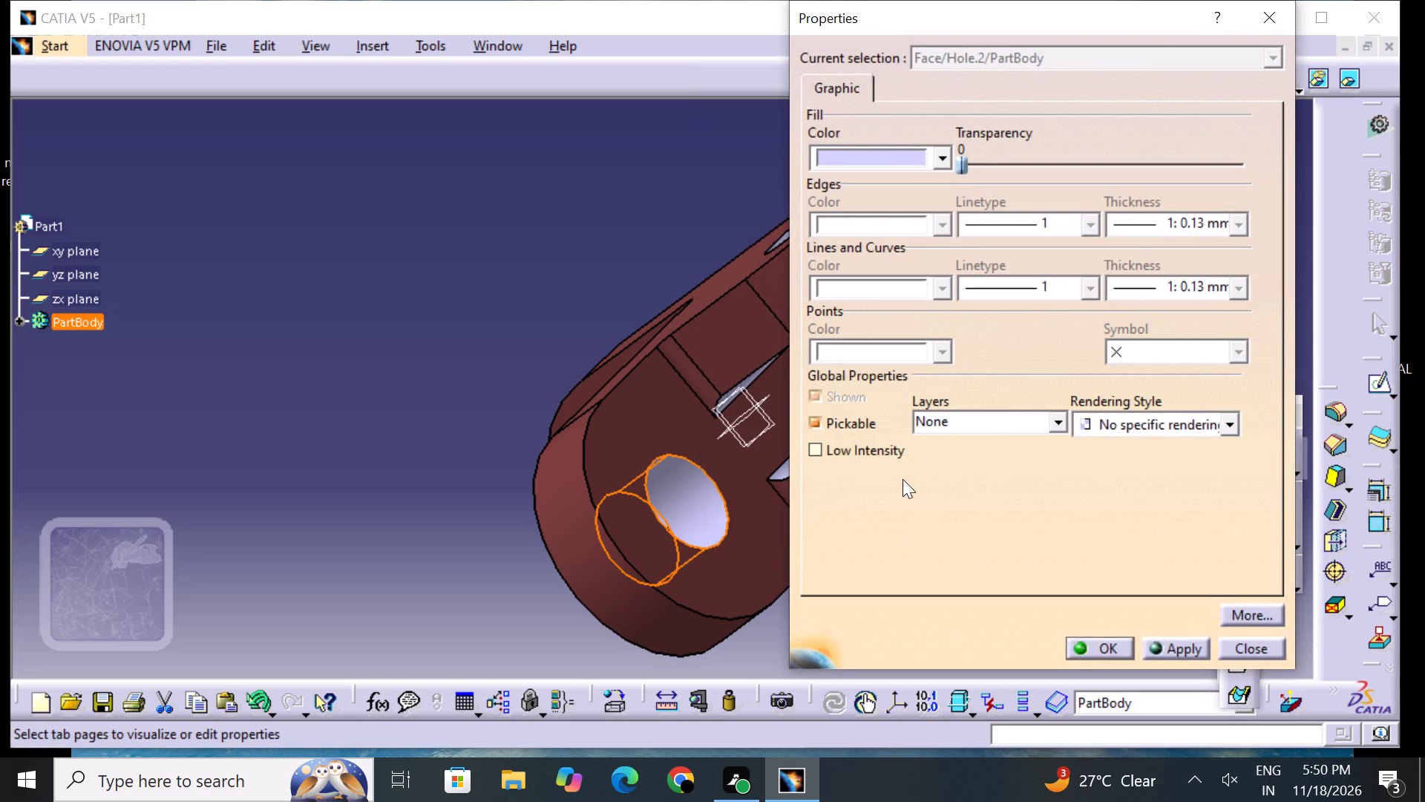
{"action": "left_click", "coordinate": [1095, 639]}
{"action": "left_click", "coordinate": [1015, 611]}
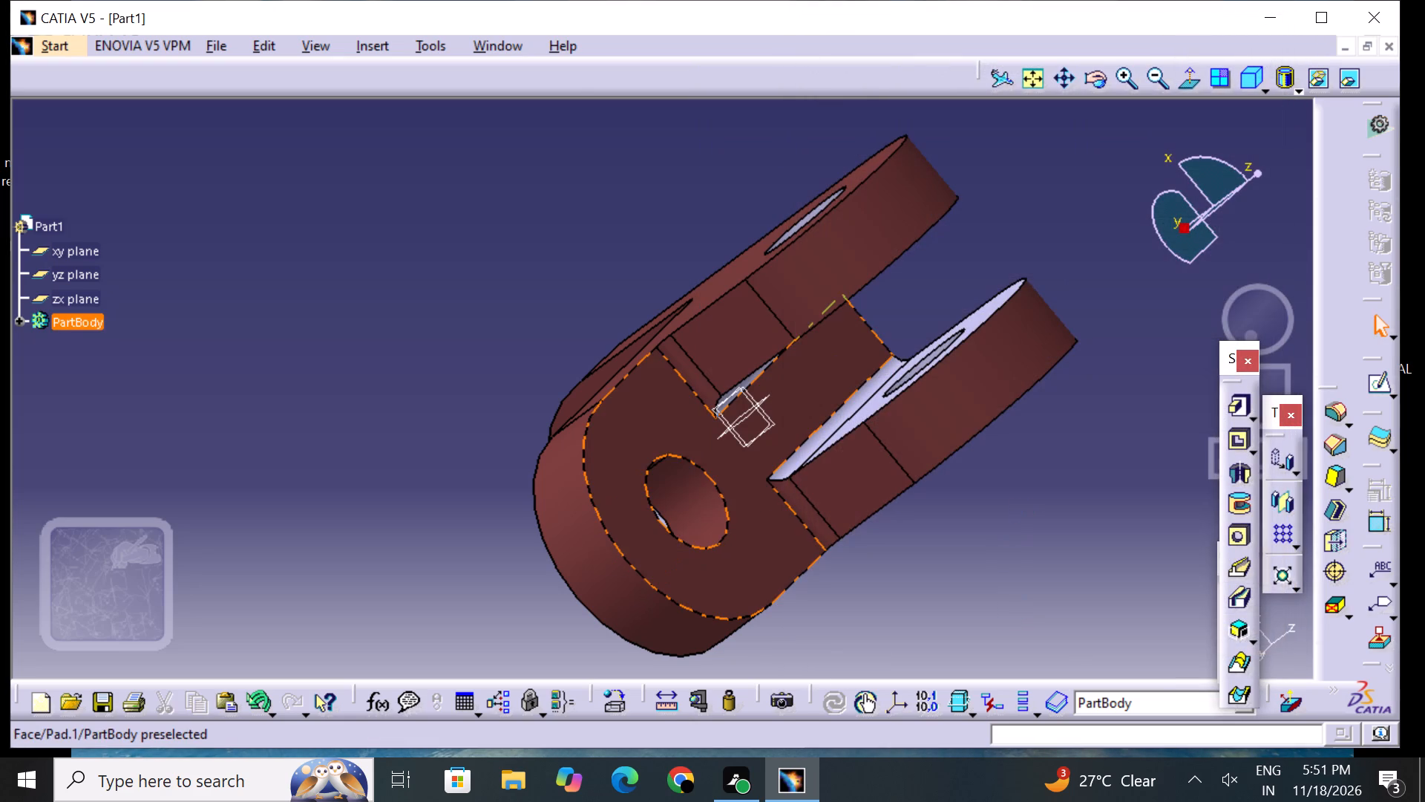
Set the fill color of one fork arm's flat inner face, around its hole and facing the other arm, to reddish-brown.
{"action": "middle_click_drag", "start_coordinate": [637, 283], "coordinate": [692, 447]}
{"action": "right_click_drag", "start_coordinate": [641, 291], "coordinate": [701, 458]}
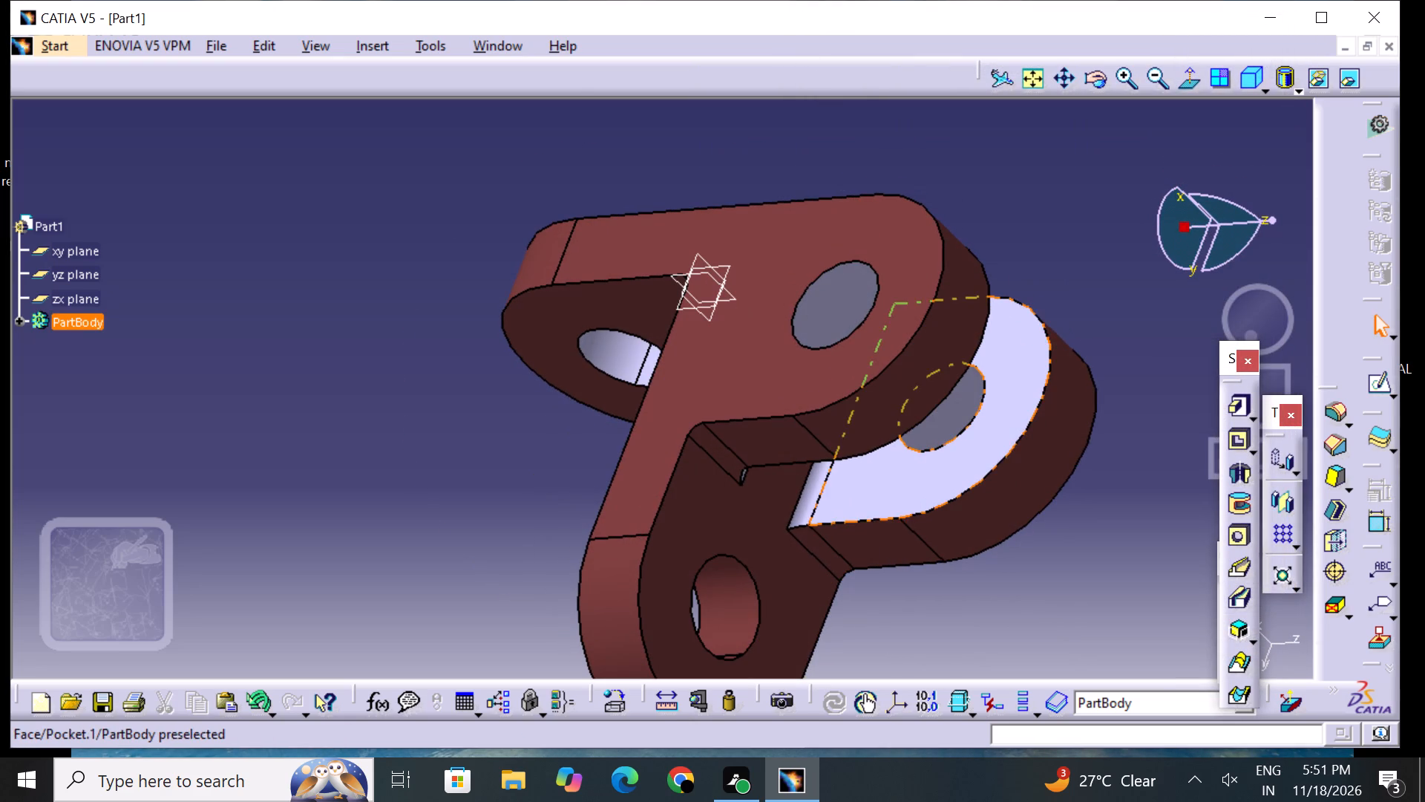
{"action": "left_click", "coordinate": [940, 486]}
{"action": "right_click", "coordinate": [939, 486]}
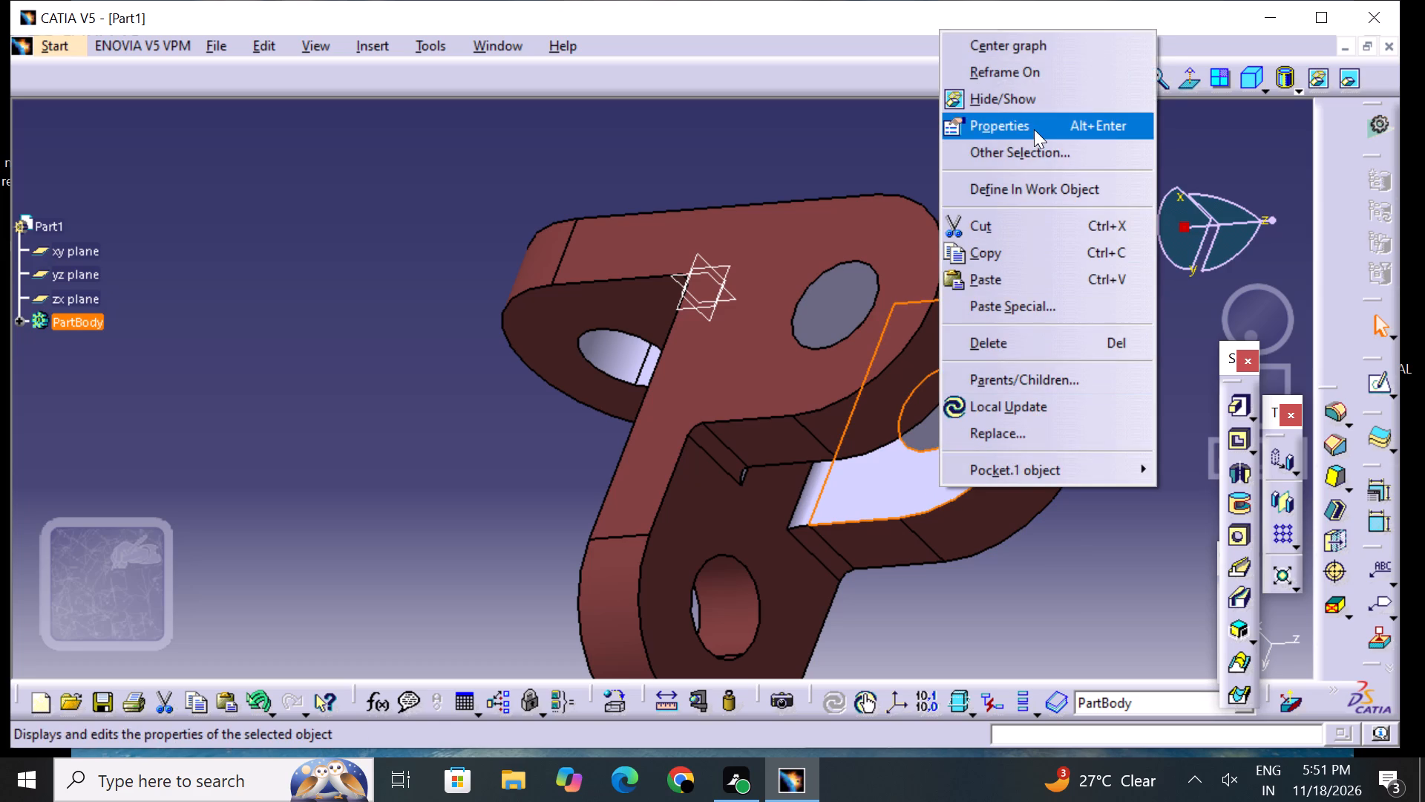
{"action": "left_click", "coordinate": [1034, 129]}
{"action": "left_click", "coordinate": [915, 156]}
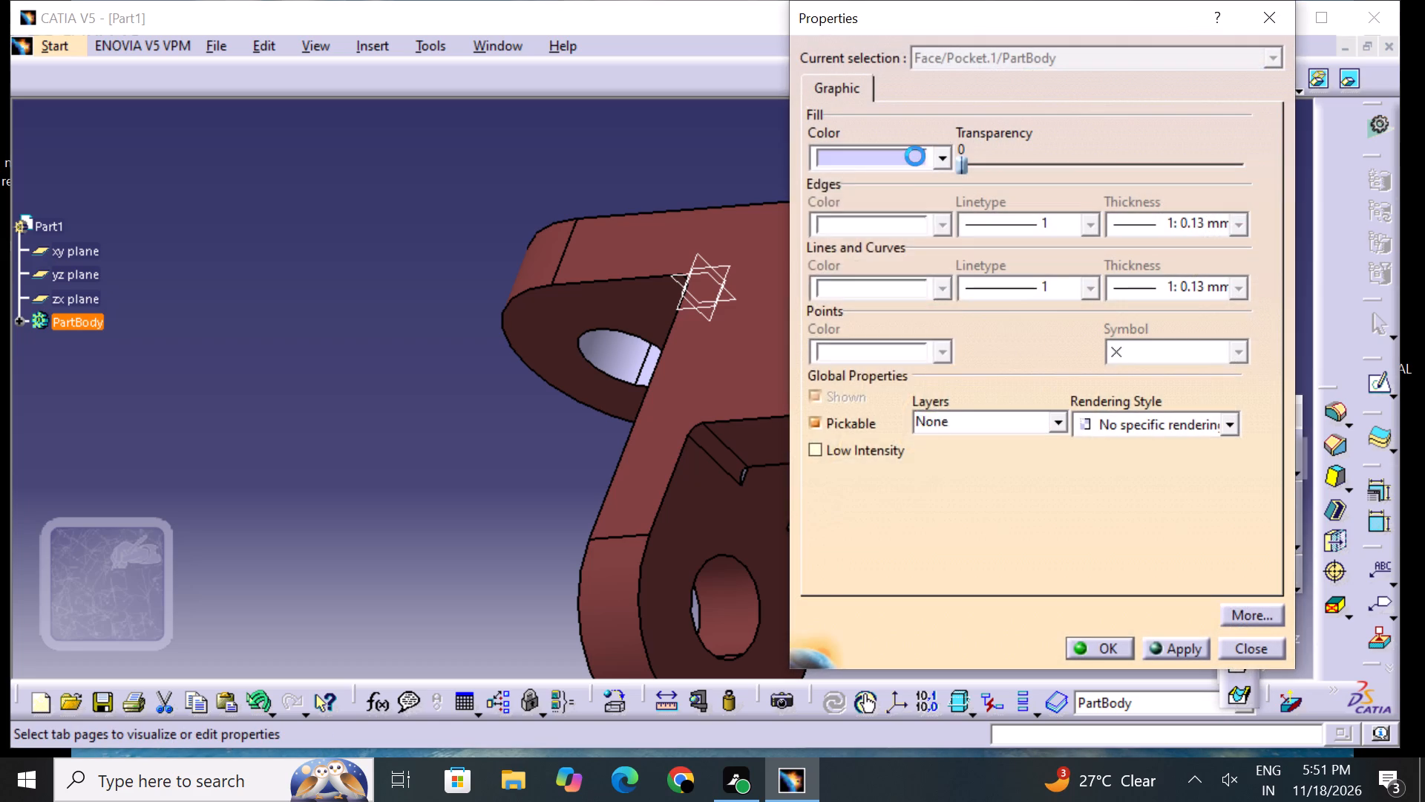
{"action": "left_click", "coordinate": [906, 471]}
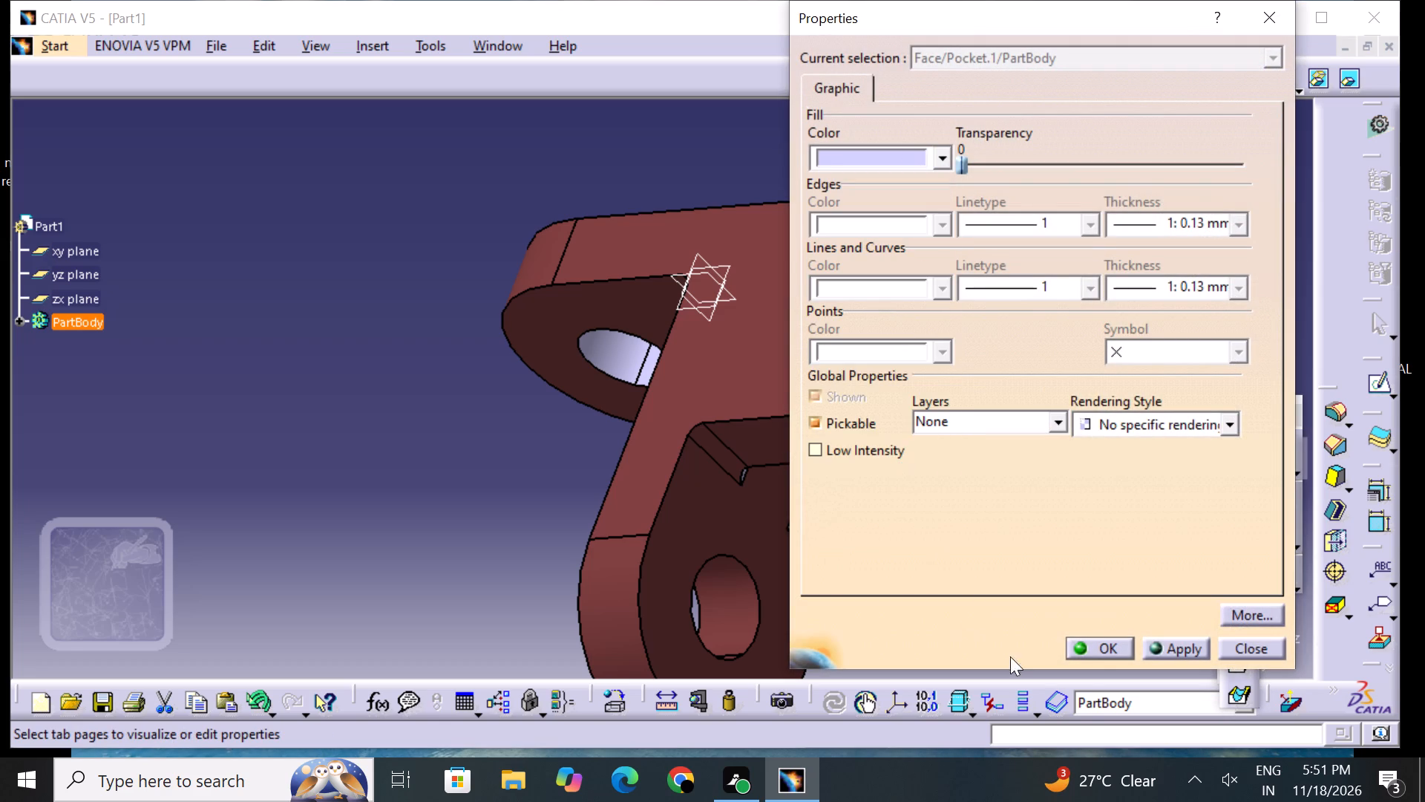
{"action": "left_click", "coordinate": [1091, 656]}
{"action": "left_click", "coordinate": [990, 601]}
{"action": "middle_click", "coordinate": [1012, 506]}
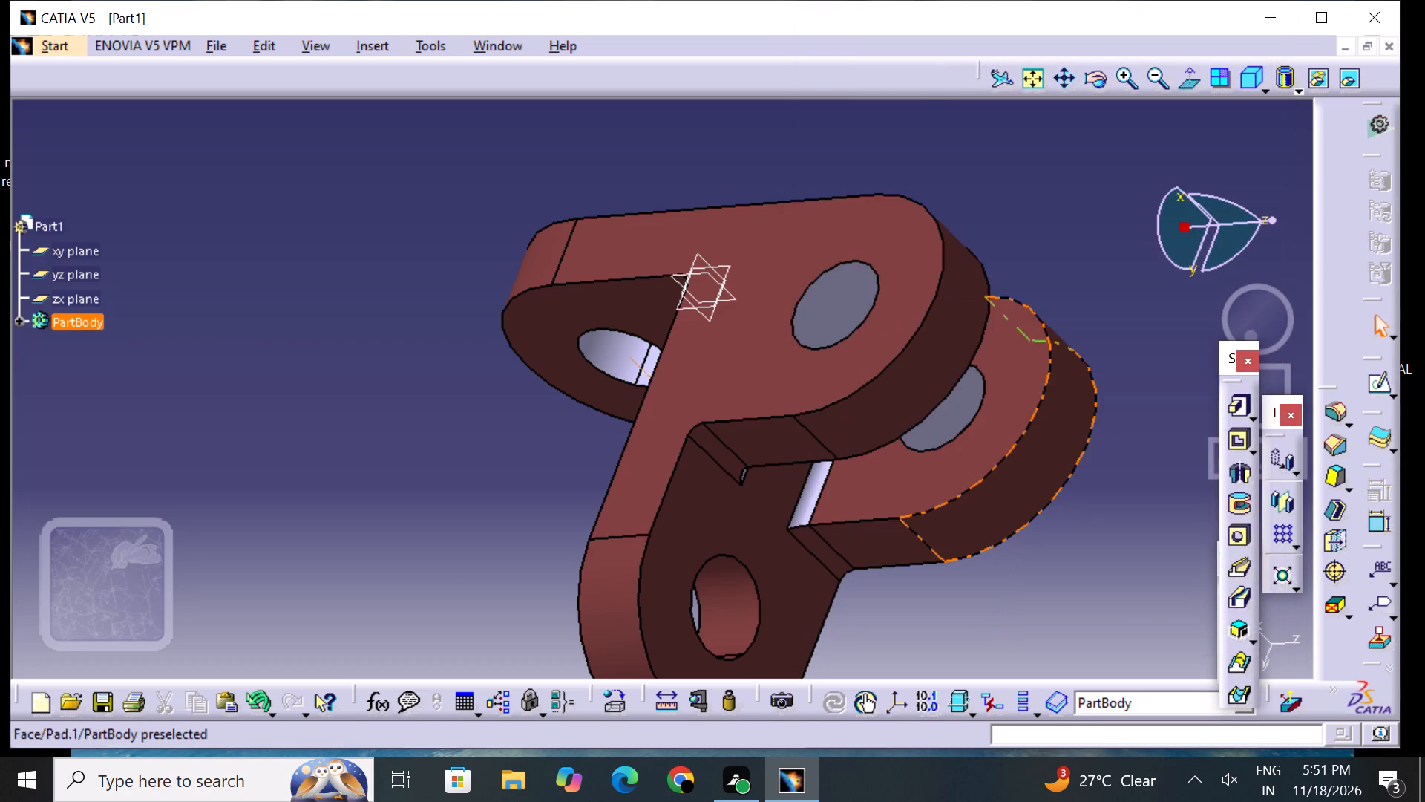
Set the fill color of the narrow fillet face at the foot of the already colored fork arm's inner face to reddish-brown.
{"action": "middle_click_drag", "start_coordinate": [855, 535], "coordinate": [1058, 541]}
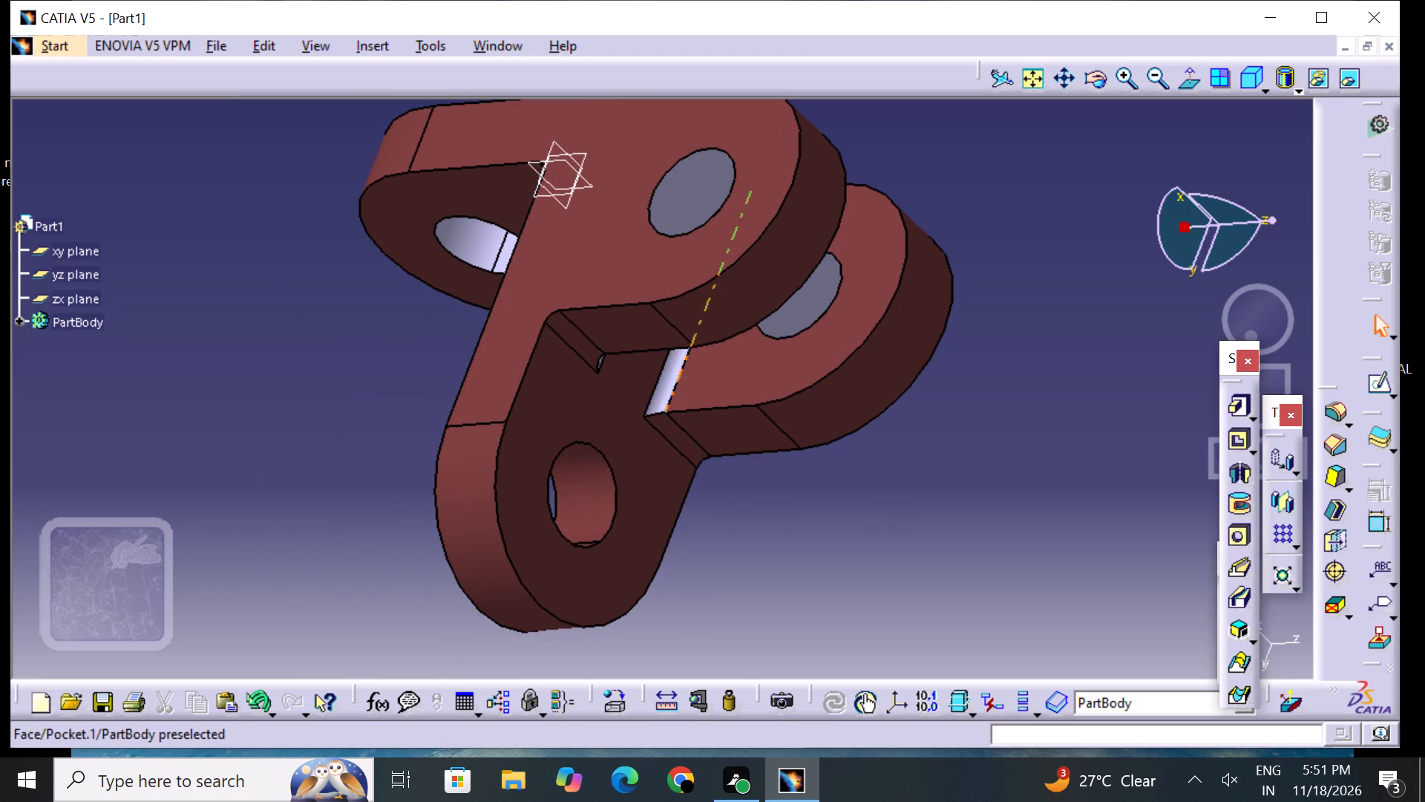
{"action": "left_click", "coordinate": [662, 396]}
{"action": "right_click", "coordinate": [660, 396]}
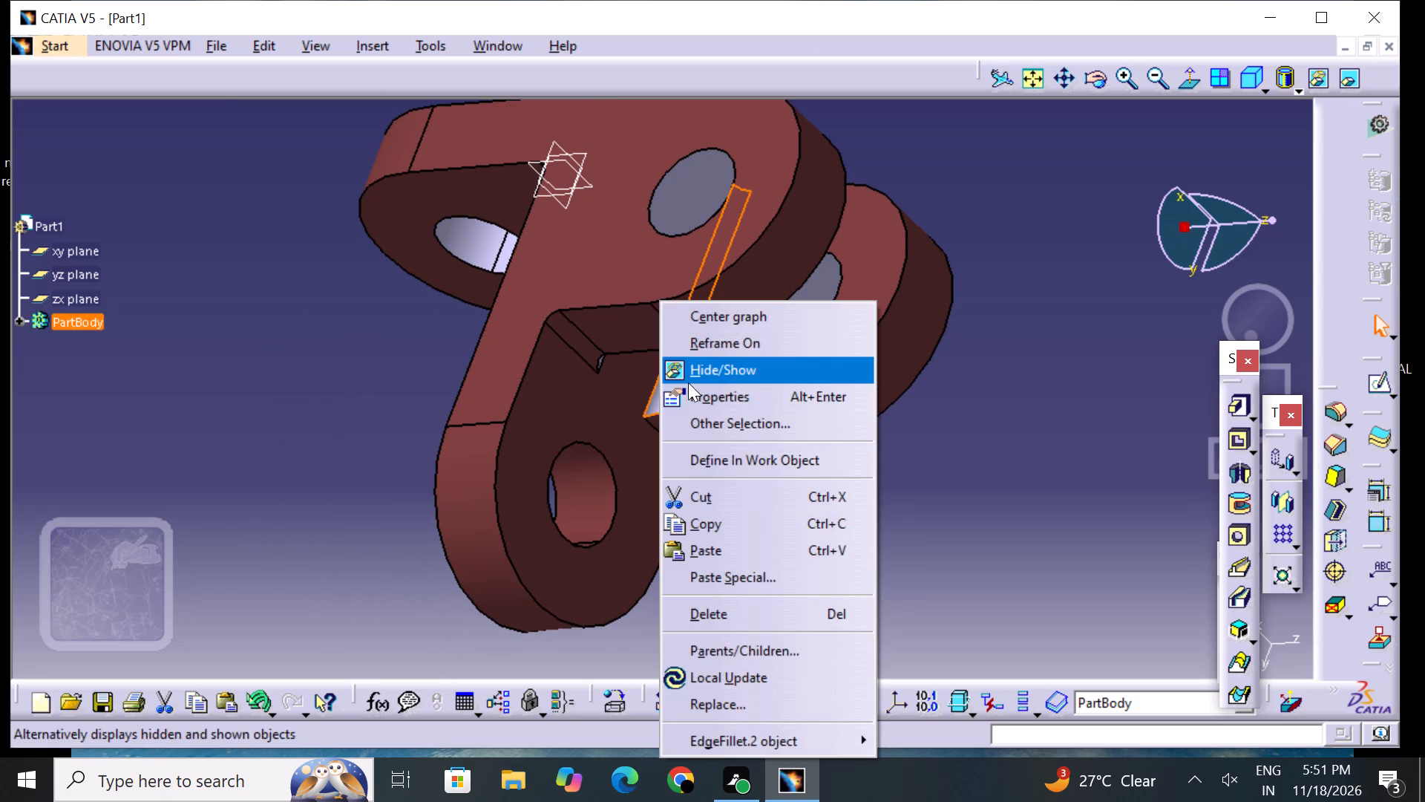
{"action": "left_click", "coordinate": [698, 395]}
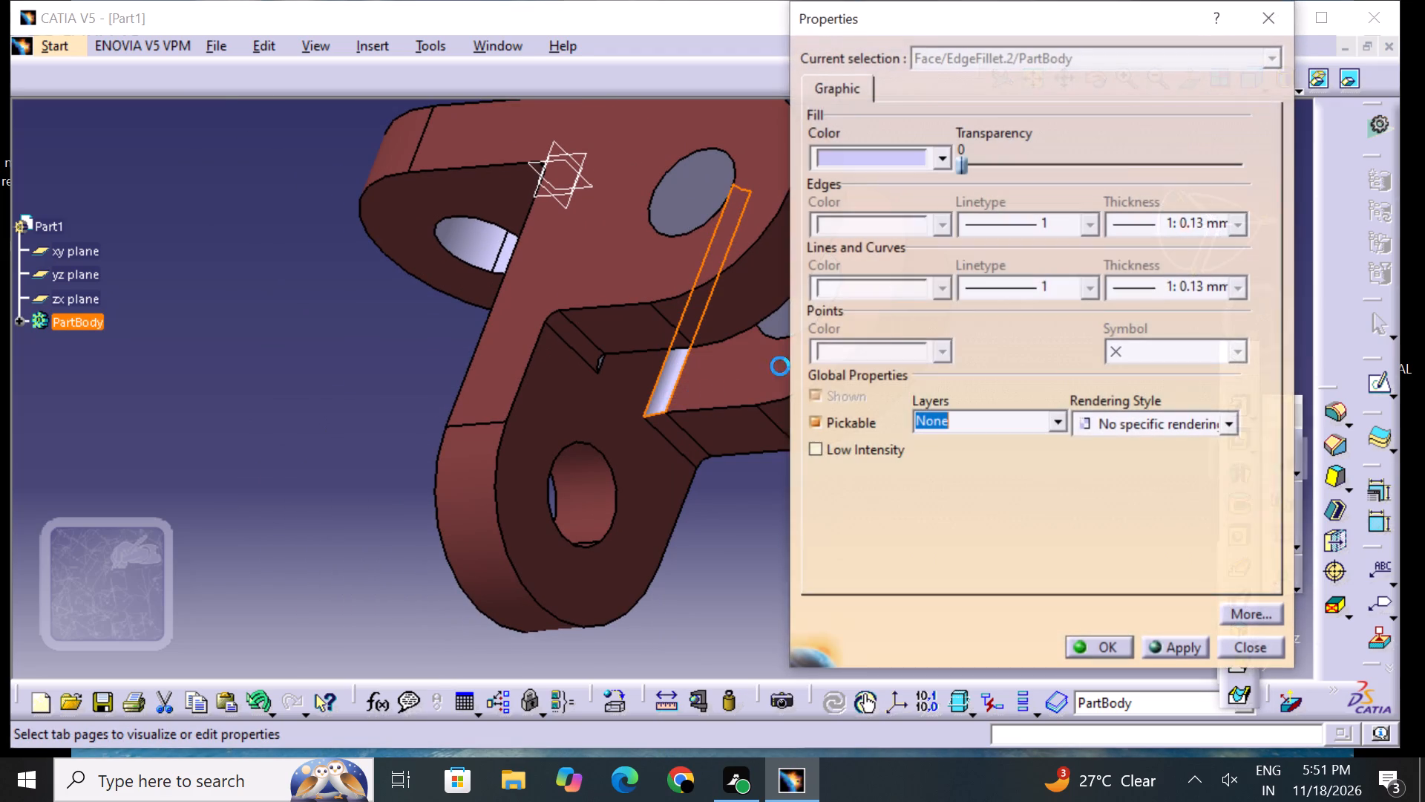
{"action": "left_click_drag", "start_coordinate": [892, 160], "coordinate": [892, 168]}
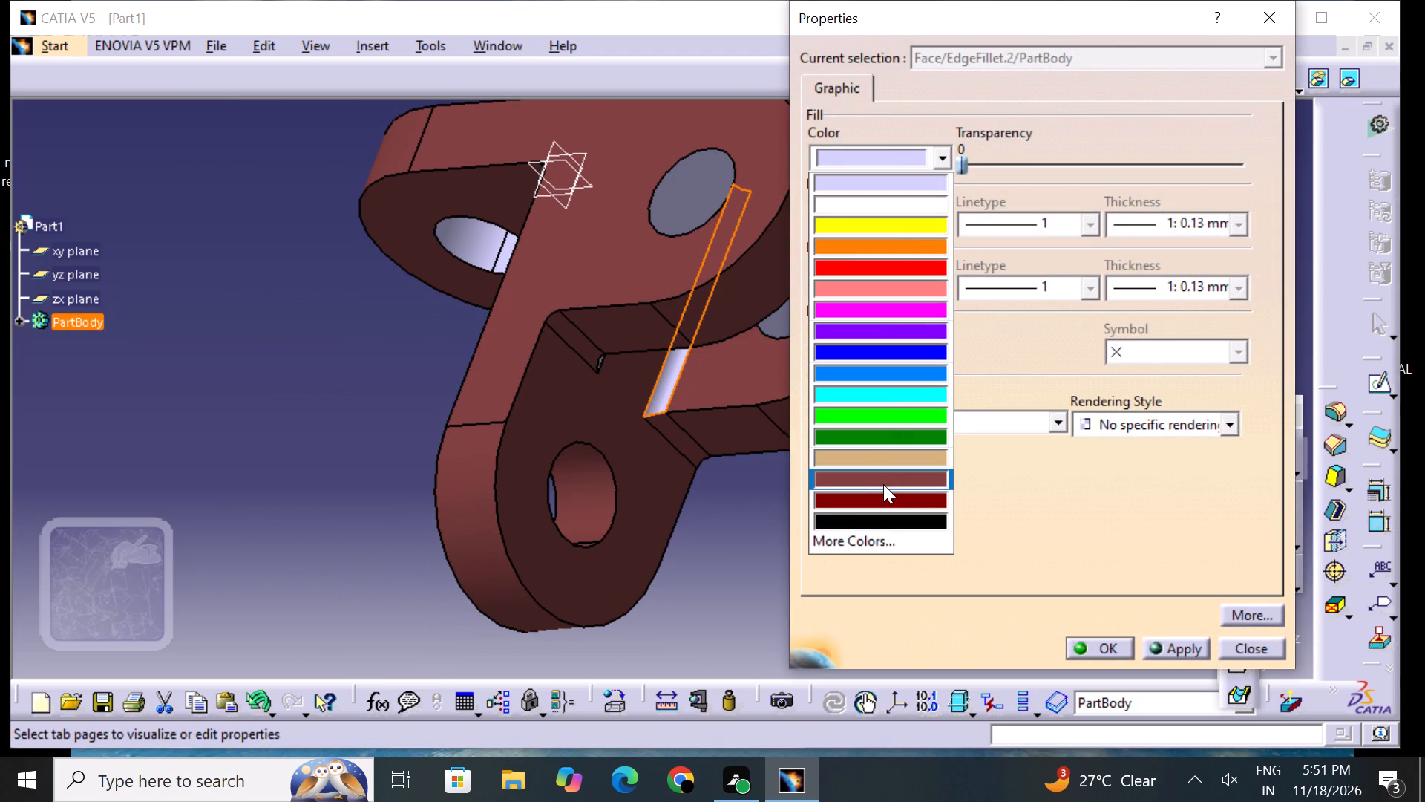
{"action": "left_click", "coordinate": [900, 476]}
{"action": "left_click", "coordinate": [1093, 642]}
{"action": "left_click", "coordinate": [892, 579]}
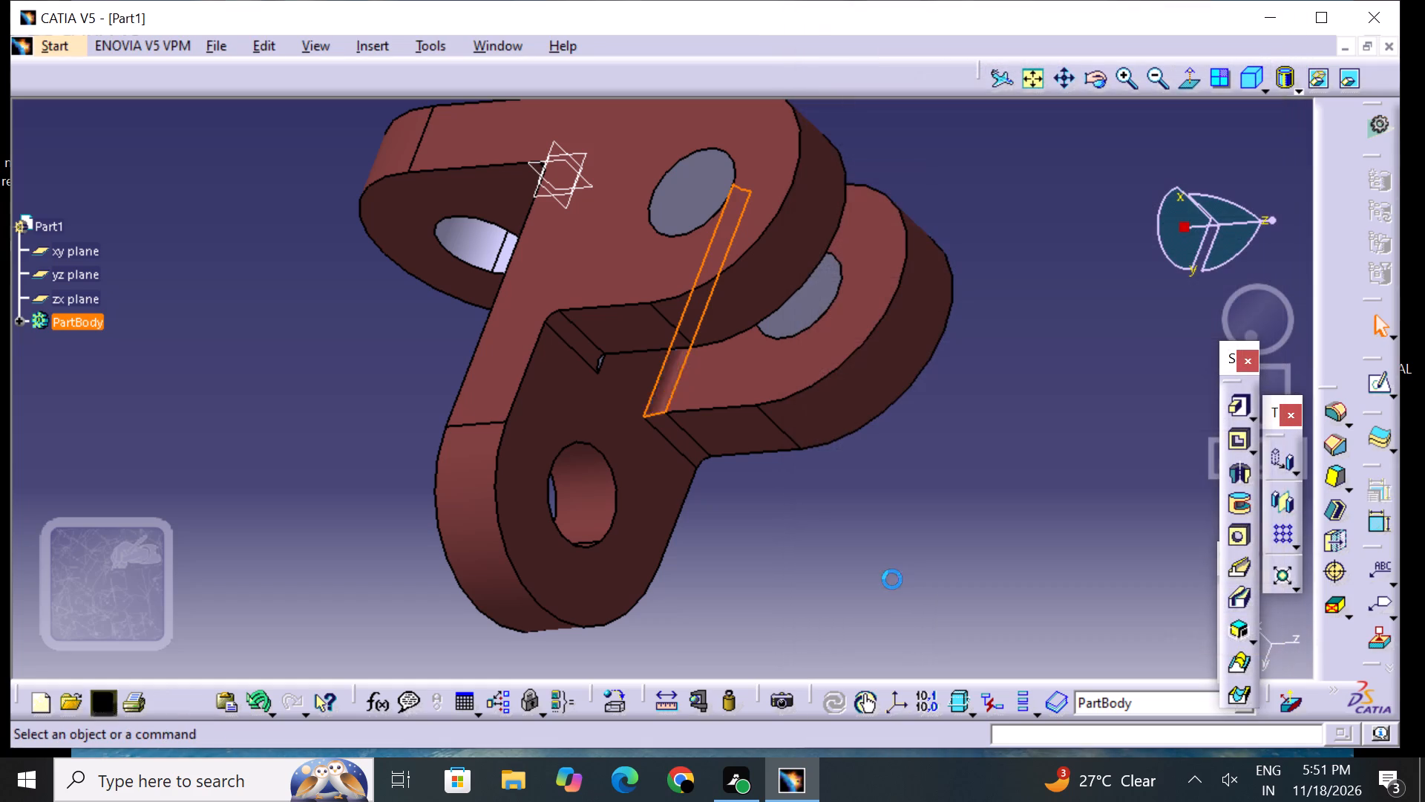
Set the fill color of the other fork arm's flat inner face, around its hole and facing the slot, to reddish-brown.
{"action": "middle_click_drag", "start_coordinate": [1113, 489], "coordinate": [655, 383]}
{"action": "right_click_drag", "start_coordinate": [1113, 489], "coordinate": [652, 383]}
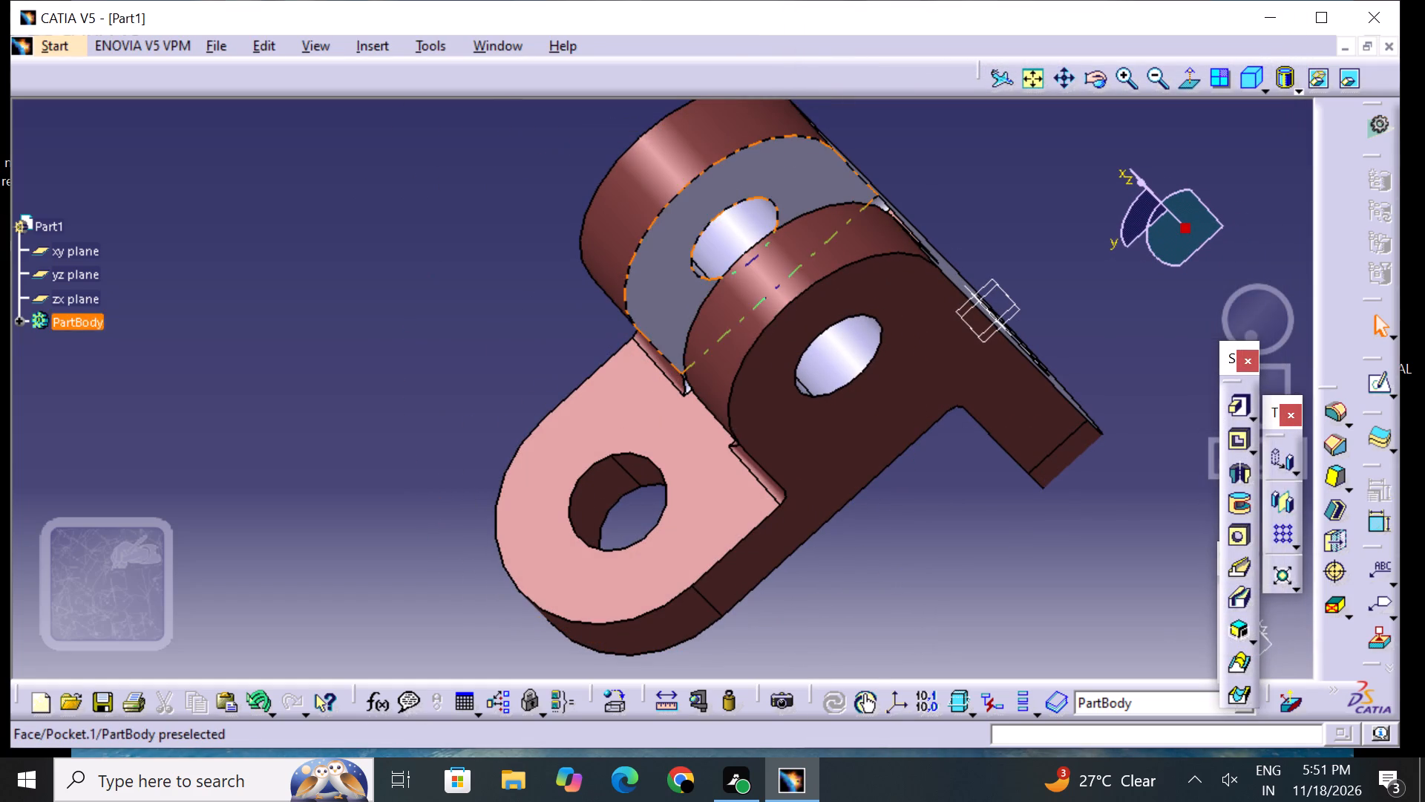
{"action": "left_click", "coordinate": [659, 287]}
{"action": "right_click", "coordinate": [659, 288]}
{"action": "left_click", "coordinate": [681, 390]}
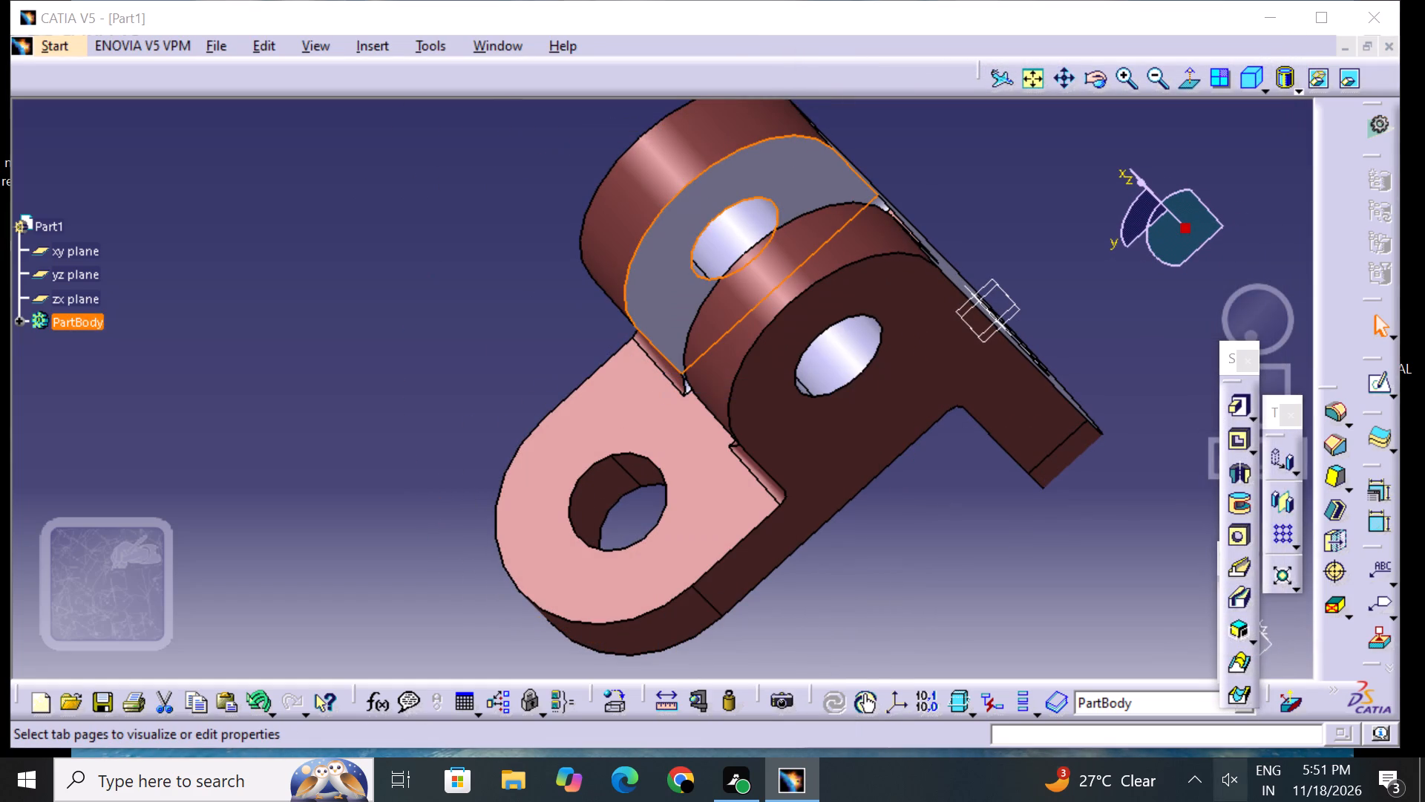
{"action": "left_click", "coordinate": [827, 147]}
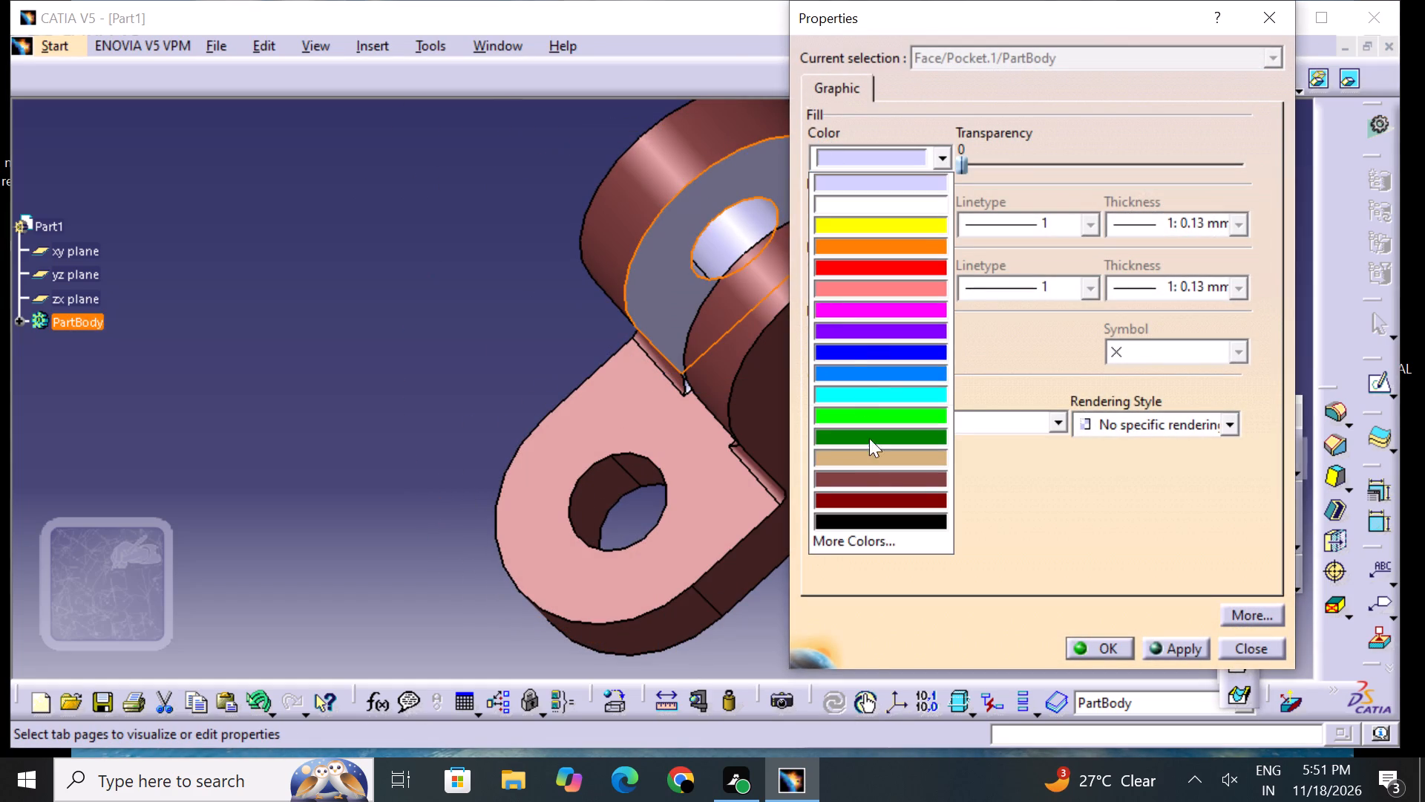
{"action": "left_click", "coordinate": [894, 477]}
{"action": "left_click", "coordinate": [1091, 650]}
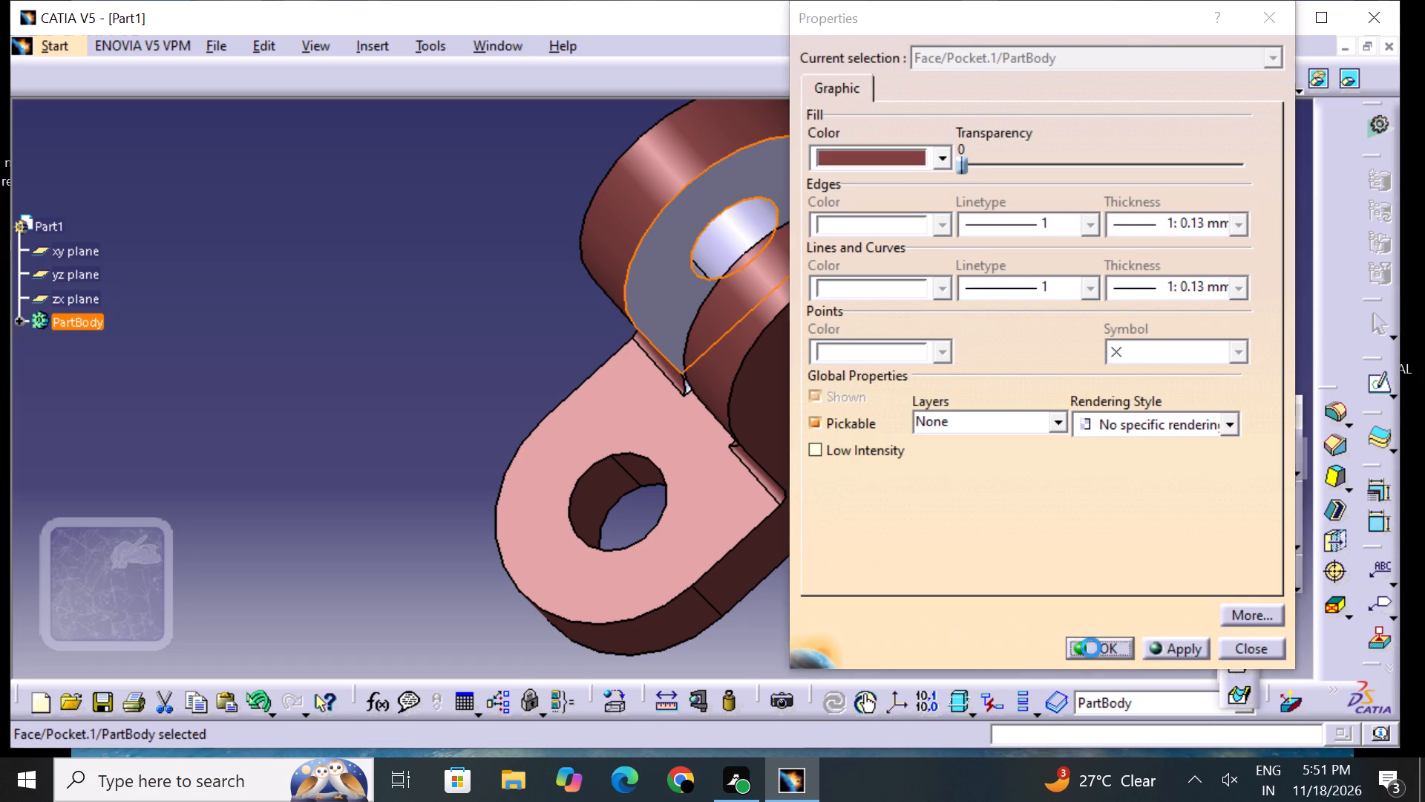
{"action": "left_click", "coordinate": [1026, 619]}
Set the fill color of the remaining long fillet face between that arm's inner face and the lug's top to reddish-brown.
{"action": "middle_click_drag", "start_coordinate": [688, 428], "coordinate": [759, 328]}
{"action": "right_click_drag", "start_coordinate": [686, 428], "coordinate": [760, 330]}
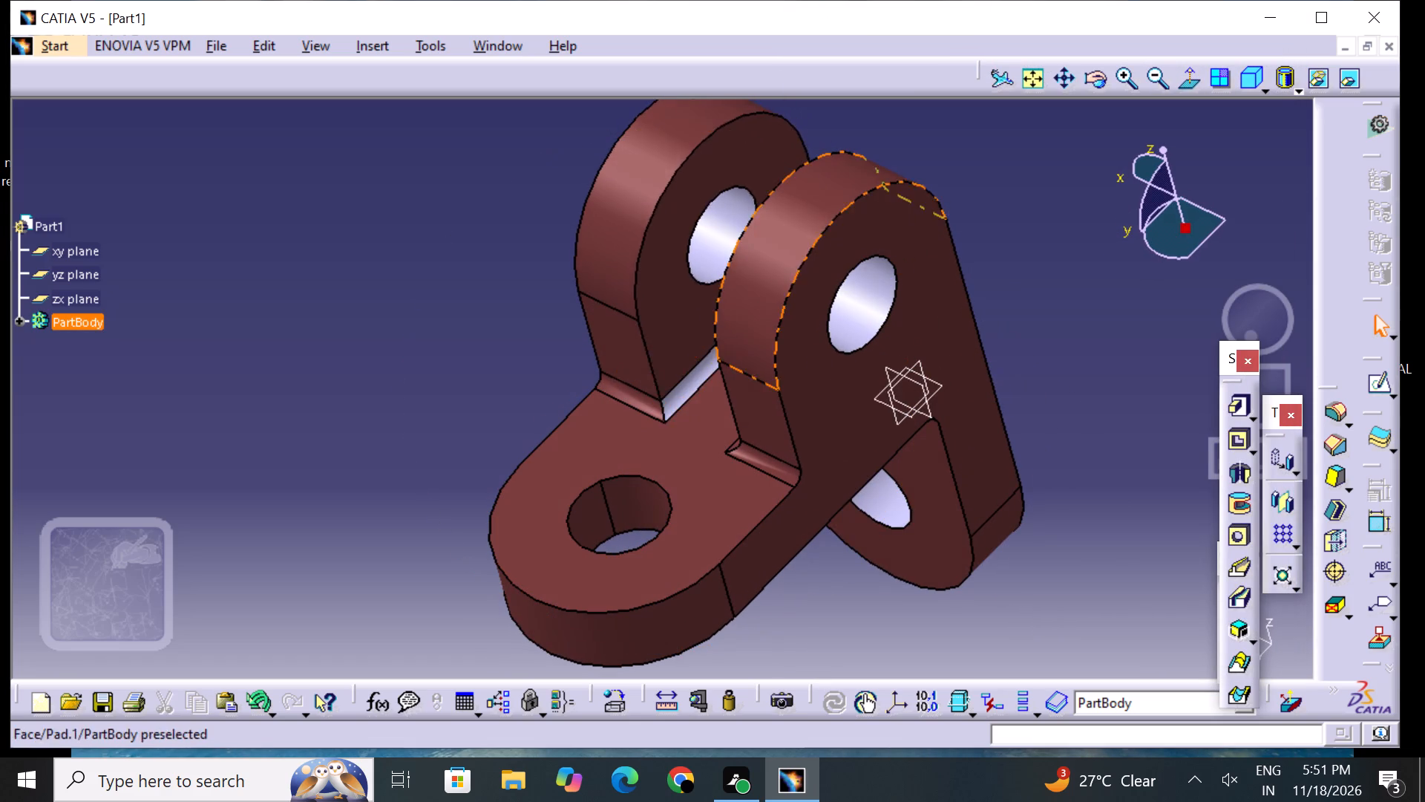
{"action": "left_click", "coordinate": [679, 395]}
{"action": "right_click", "coordinate": [679, 395]}
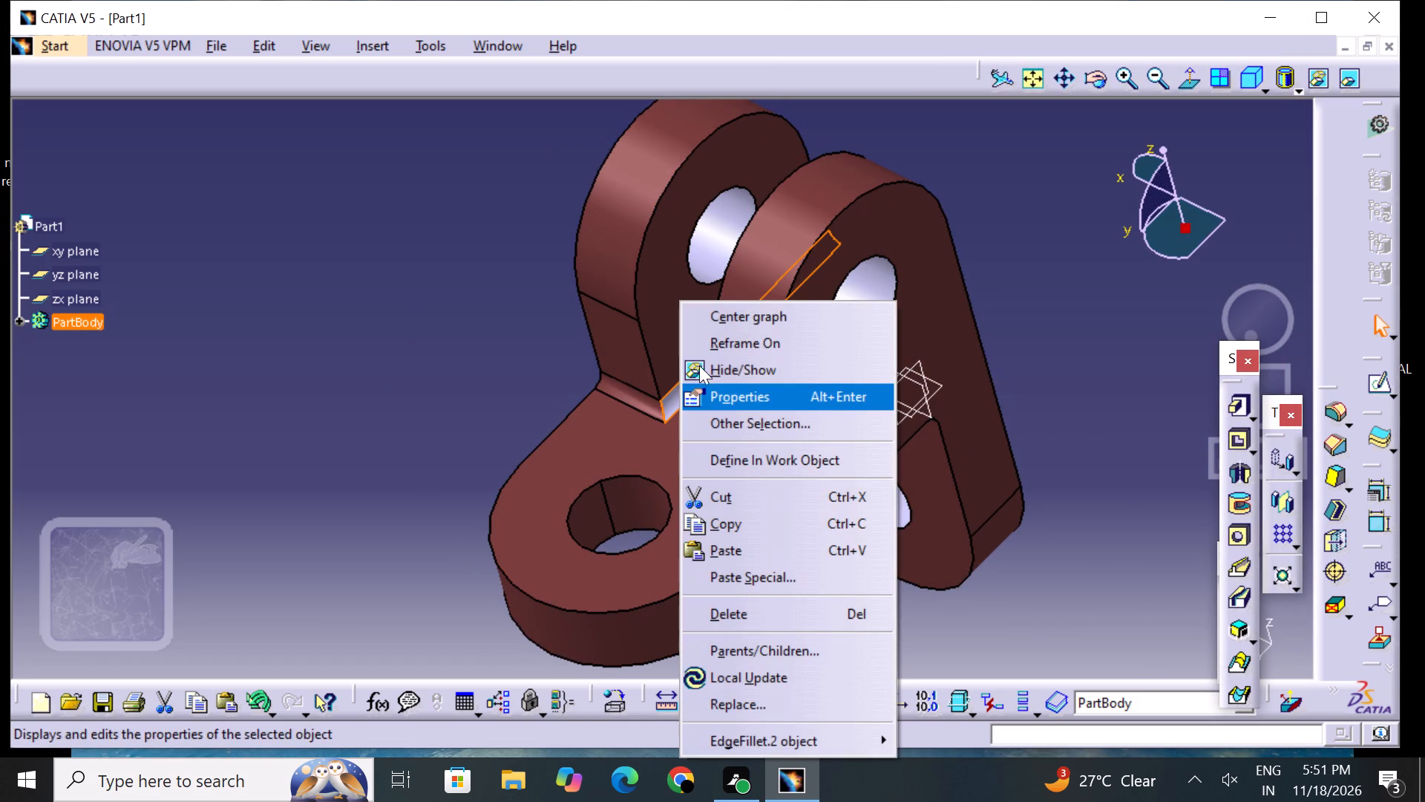
{"action": "left_click", "coordinate": [751, 394]}
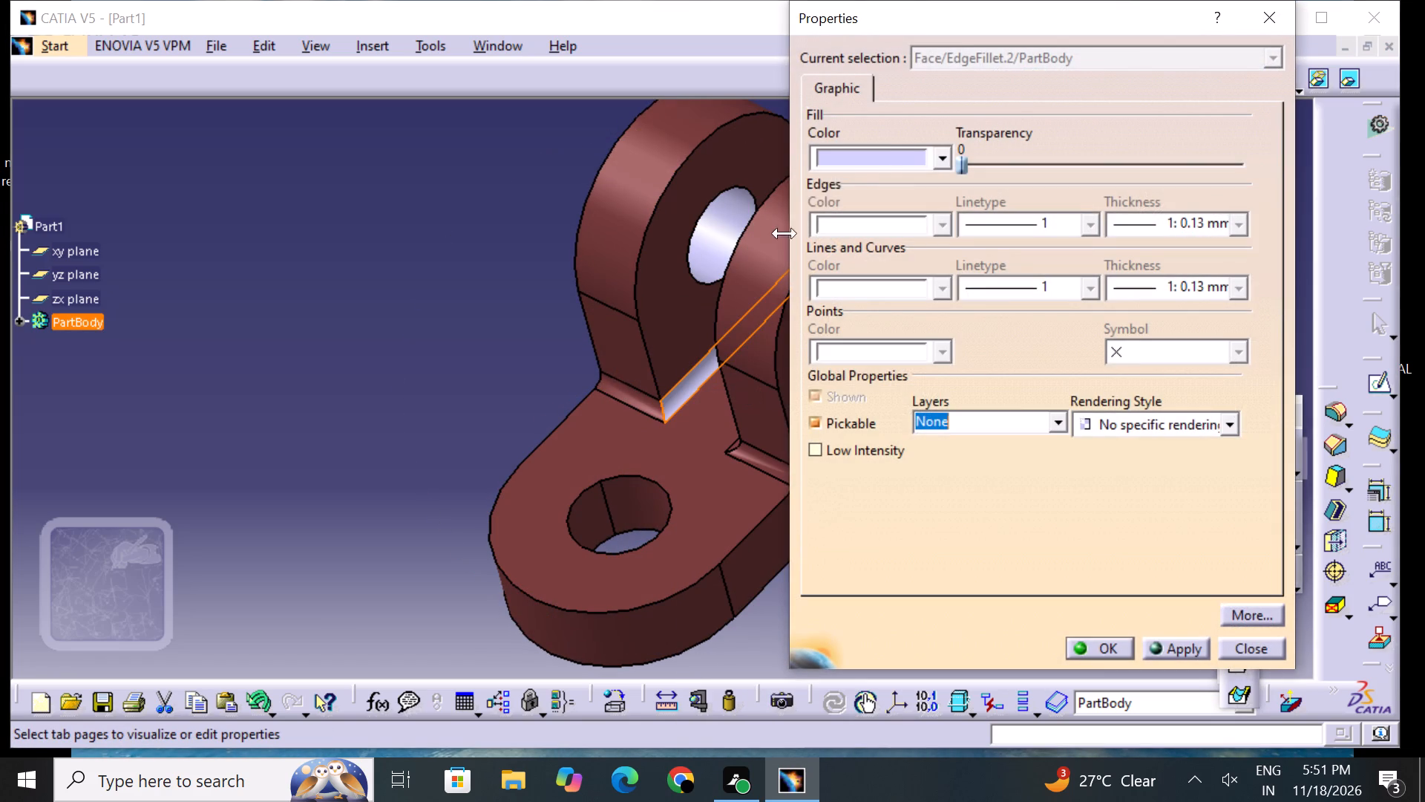
{"action": "left_click", "coordinate": [879, 156]}
{"action": "left_click", "coordinate": [905, 475]}
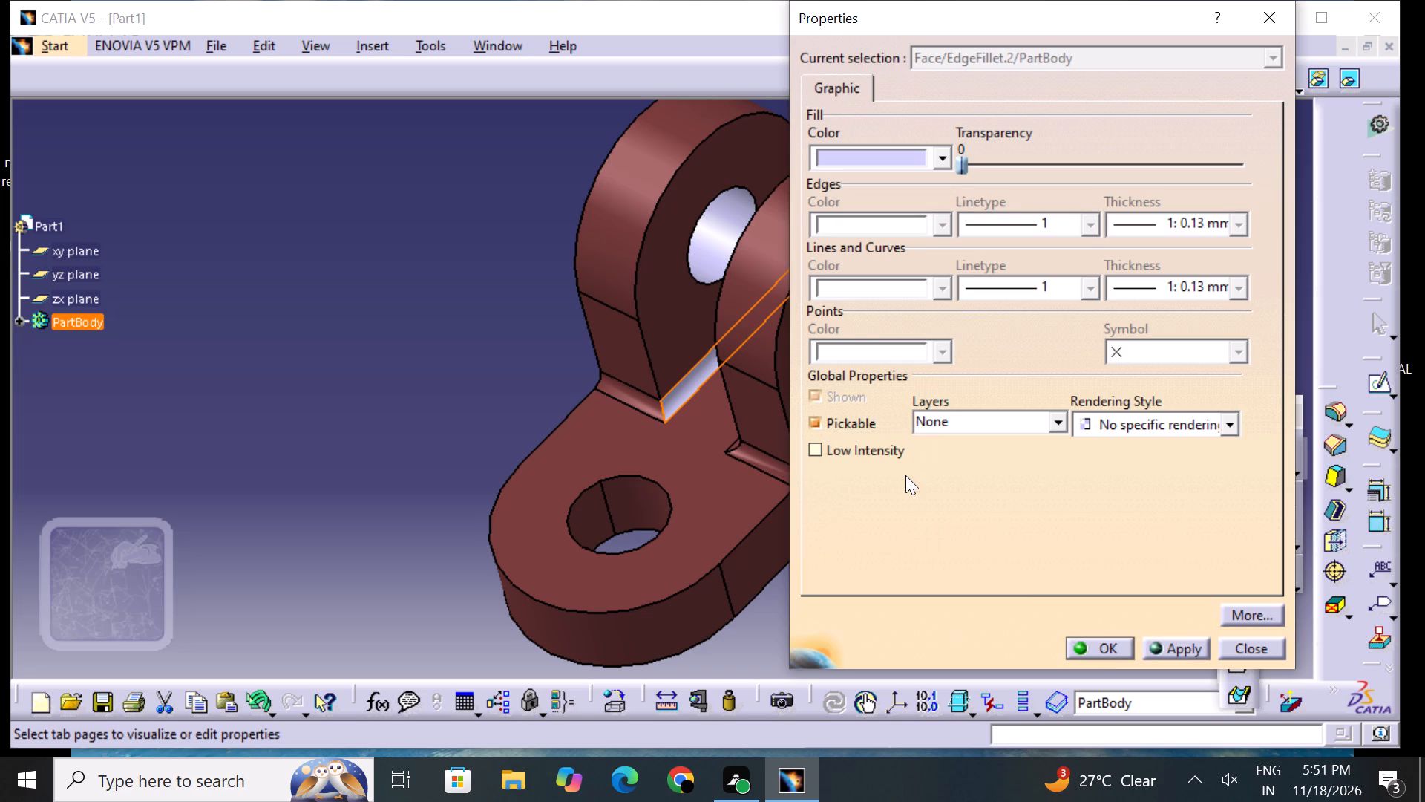
{"action": "left_click", "coordinate": [1106, 649]}
{"action": "left_click", "coordinate": [1024, 613]}
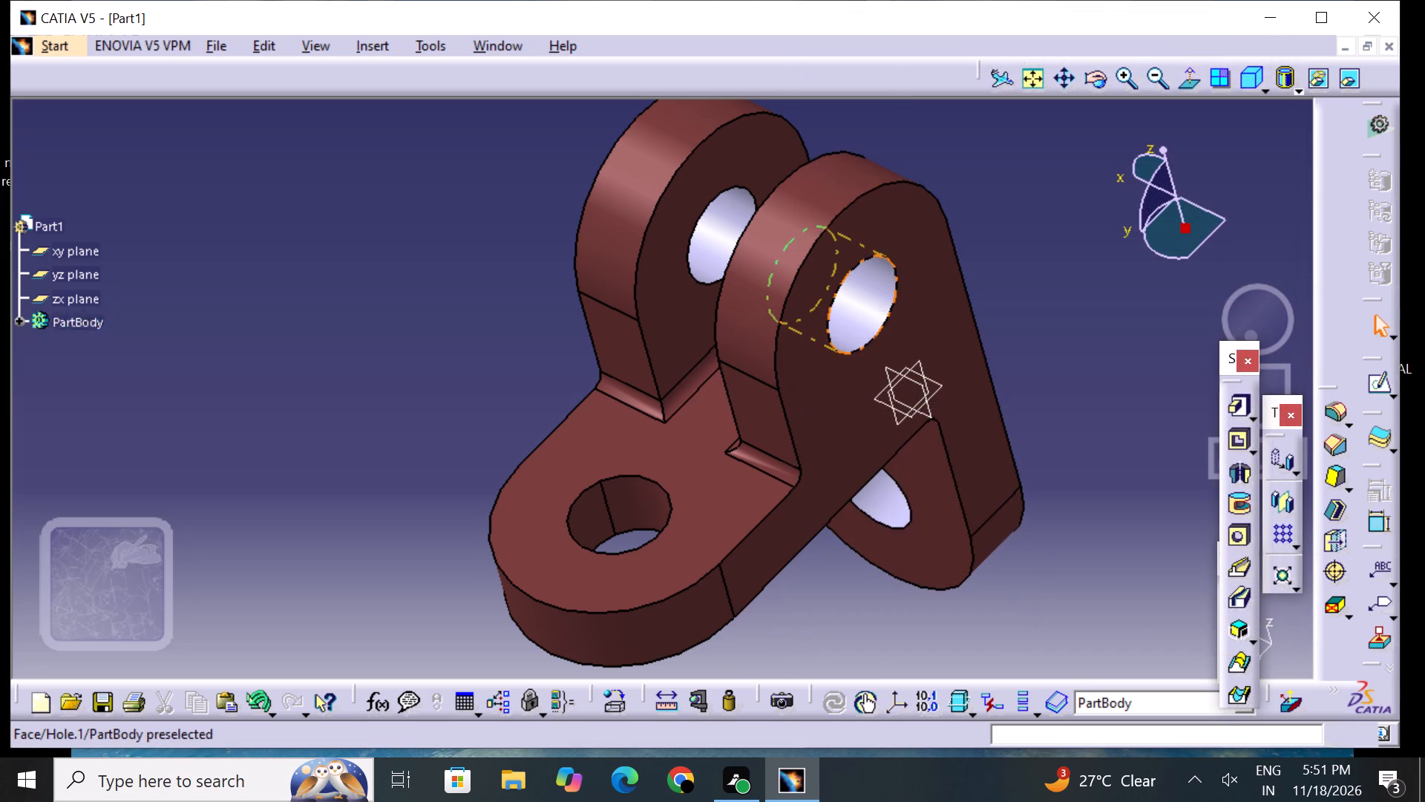
Set the fill color of the cylindrical hole wall in the front fork arm to reddish-brown.
{"action": "left_click", "coordinate": [865, 311]}
{"action": "right_click", "coordinate": [864, 310]}
{"action": "left_click", "coordinate": [914, 401]}
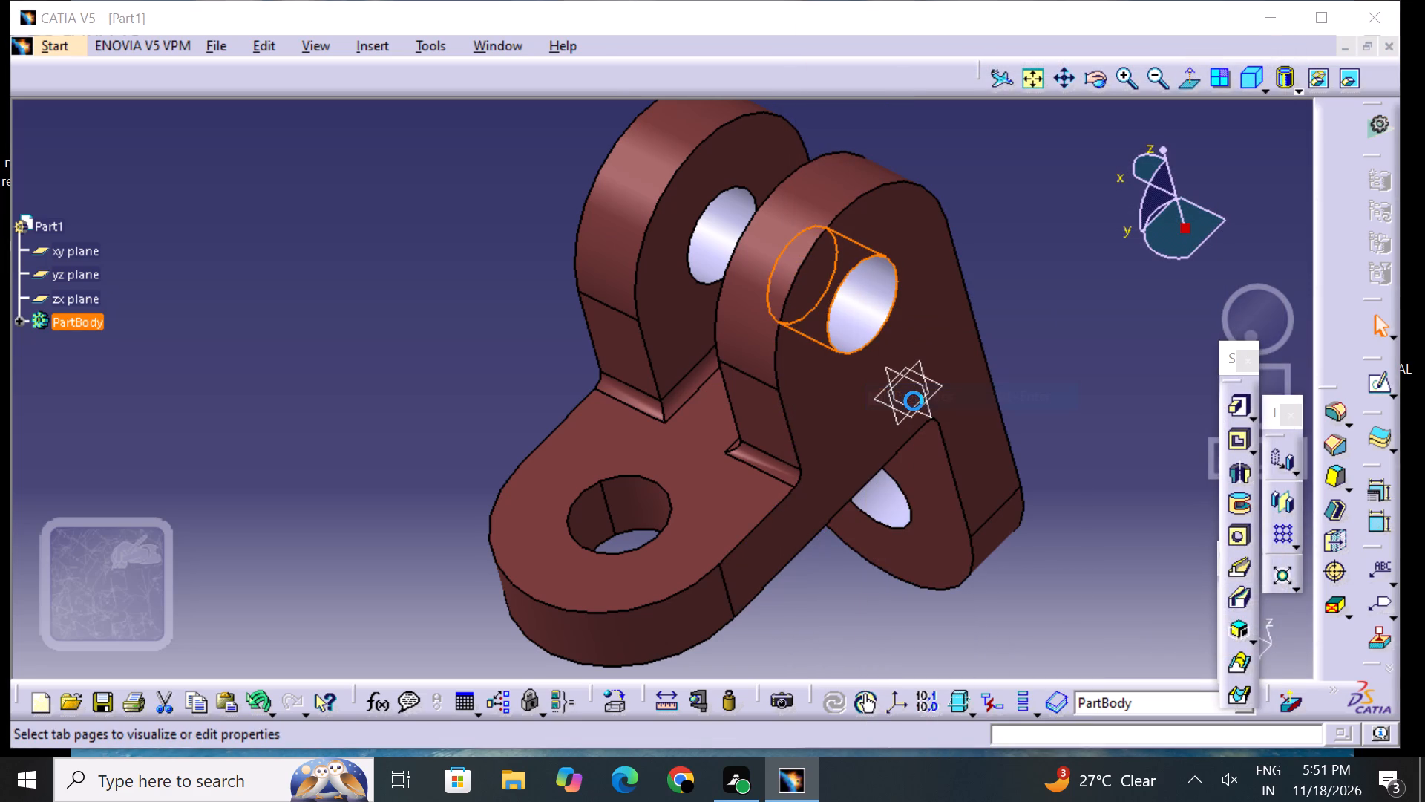
{"action": "left_click", "coordinate": [879, 154]}
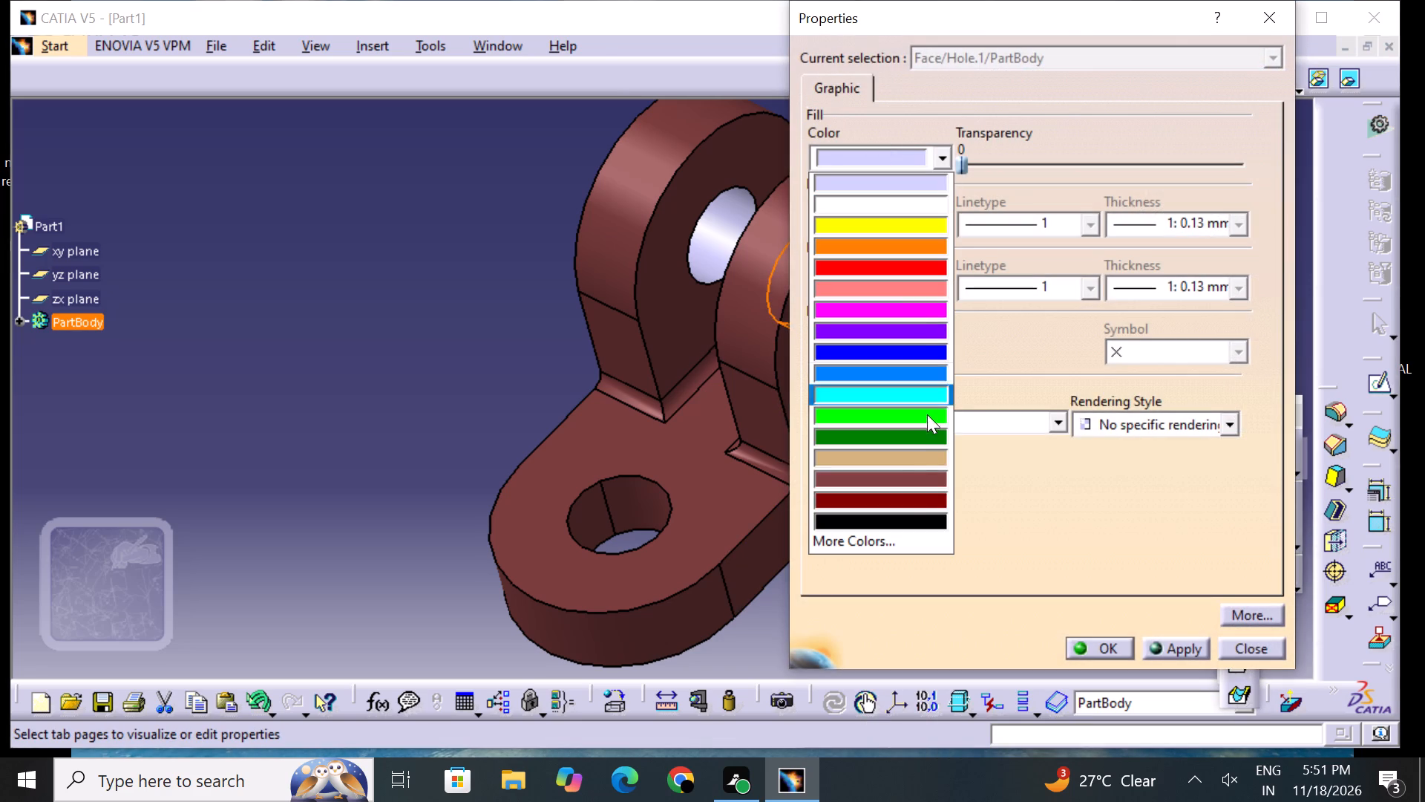
{"action": "left_click", "coordinate": [923, 482]}
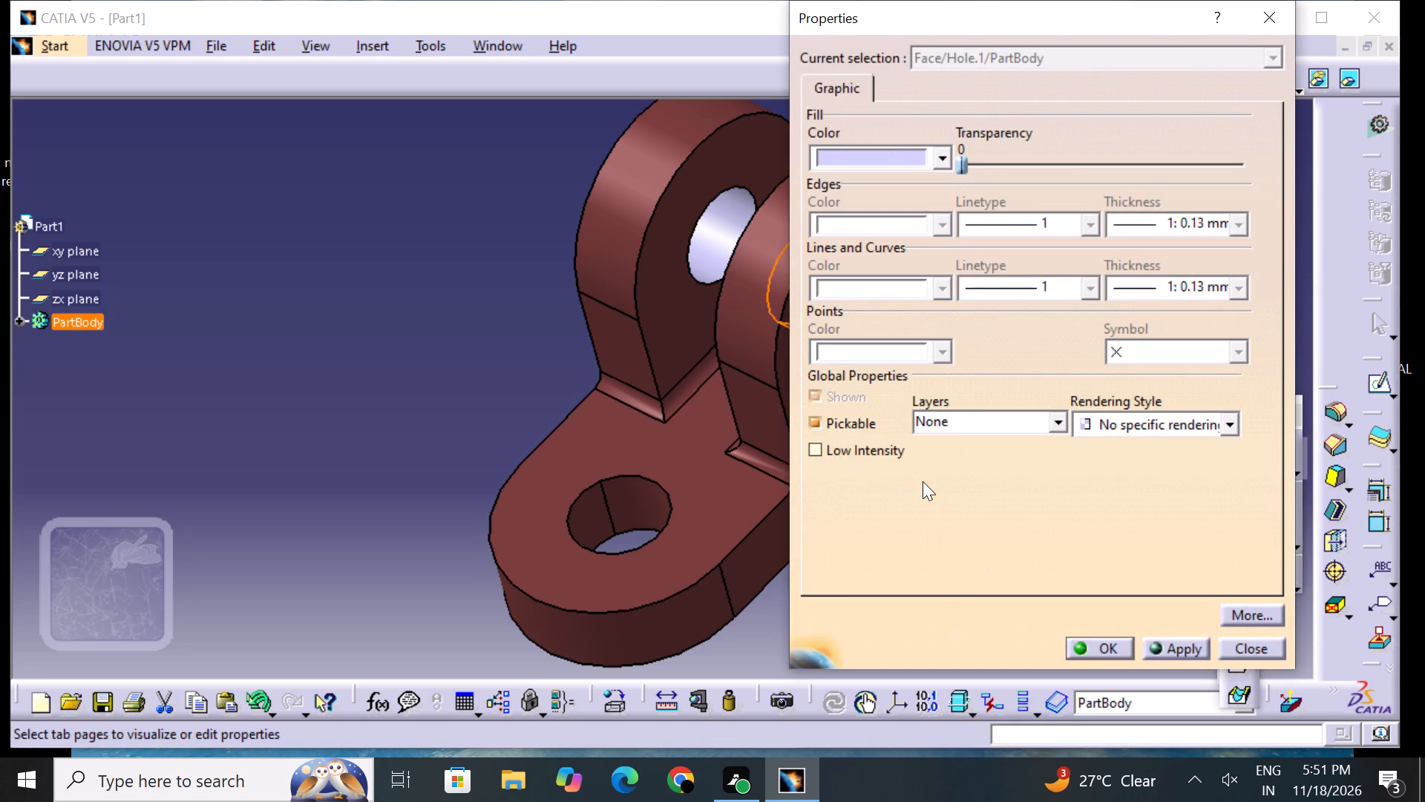
{"action": "left_click", "coordinate": [1087, 641]}
{"action": "left_click", "coordinate": [1003, 629]}
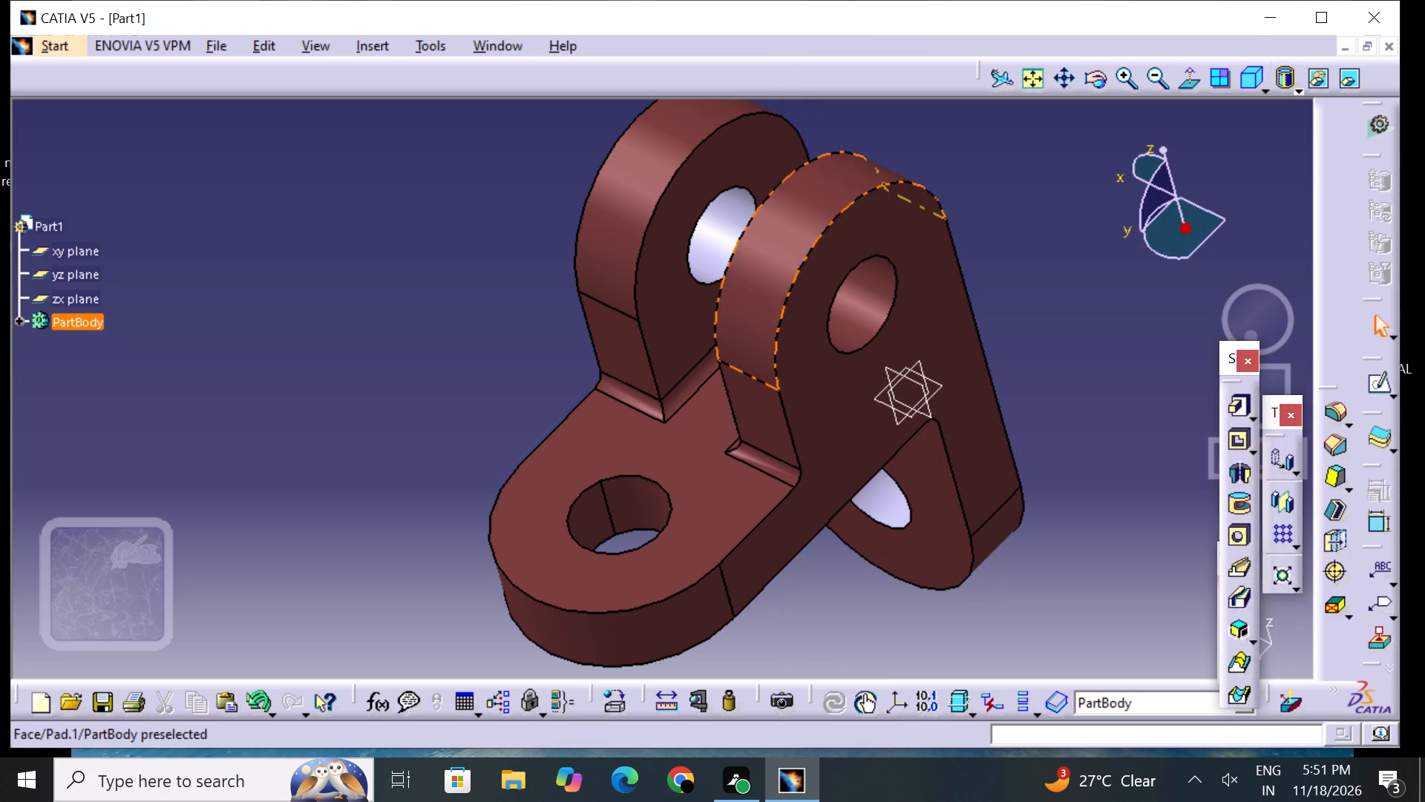
Set the fill color of the cylindrical hole wall in the rear fork arm to reddish-brown.
{"action": "left_click", "coordinate": [717, 221]}
{"action": "right_click", "coordinate": [718, 221]}
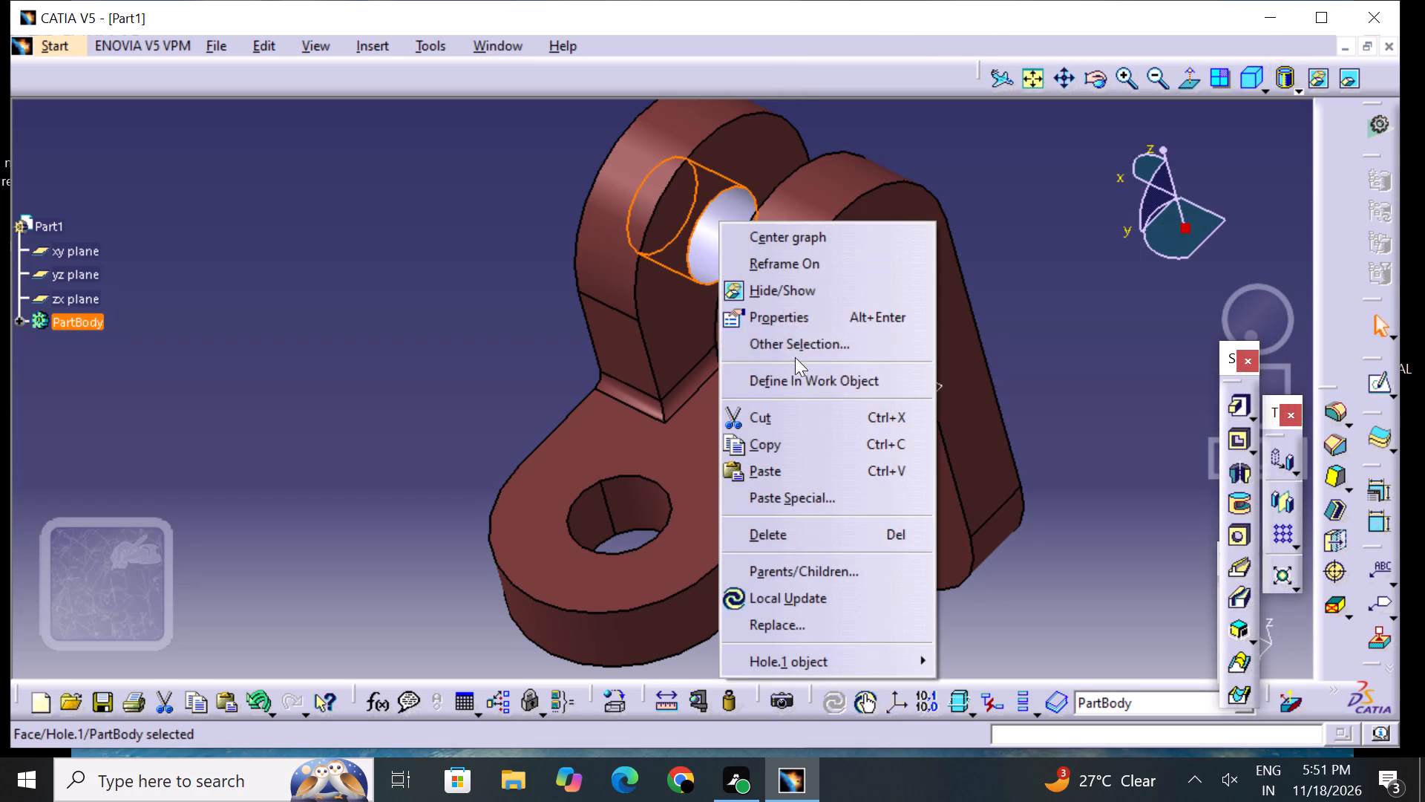
{"action": "left_click", "coordinate": [805, 326]}
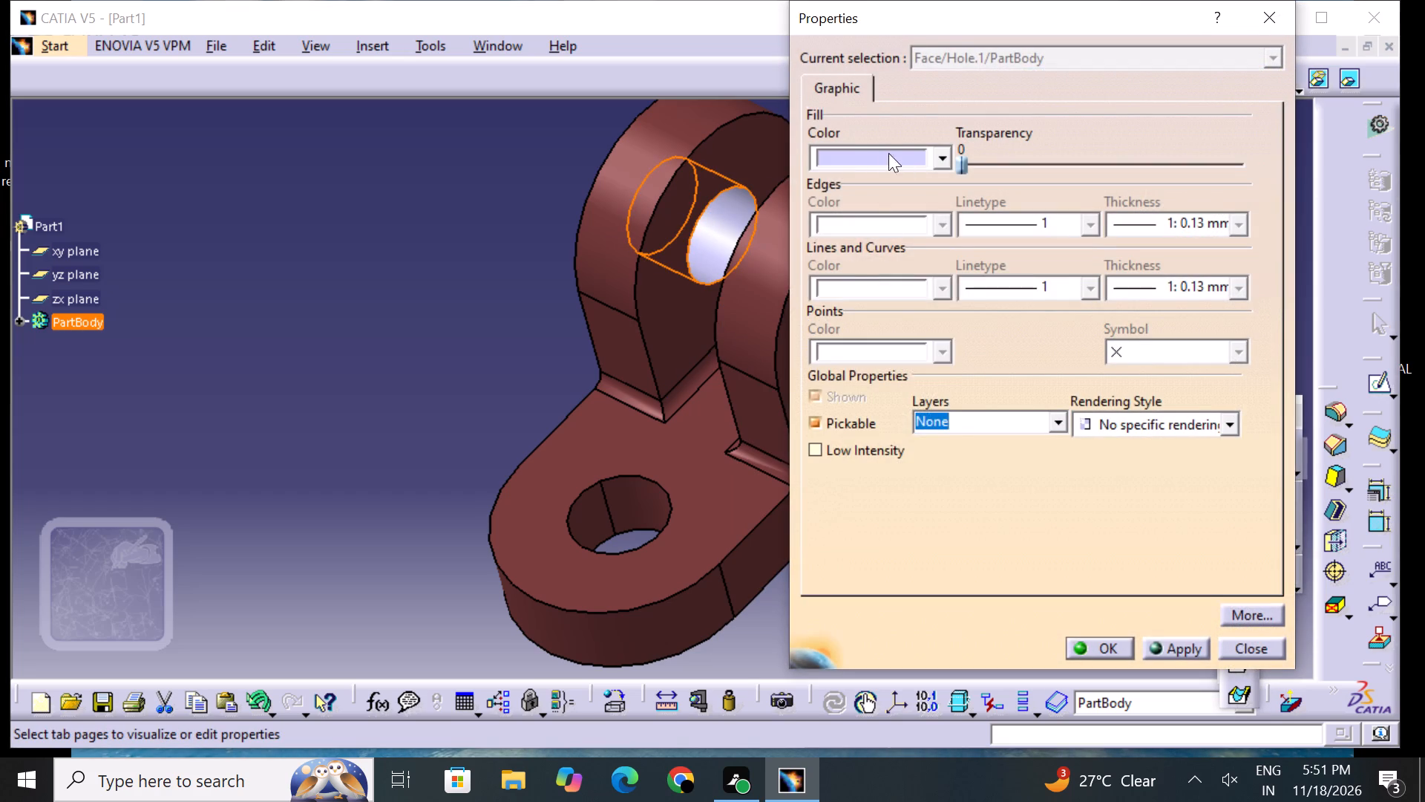
{"action": "left_click_drag", "start_coordinate": [864, 149], "coordinate": [863, 164]}
{"action": "left_click", "coordinate": [902, 483]}
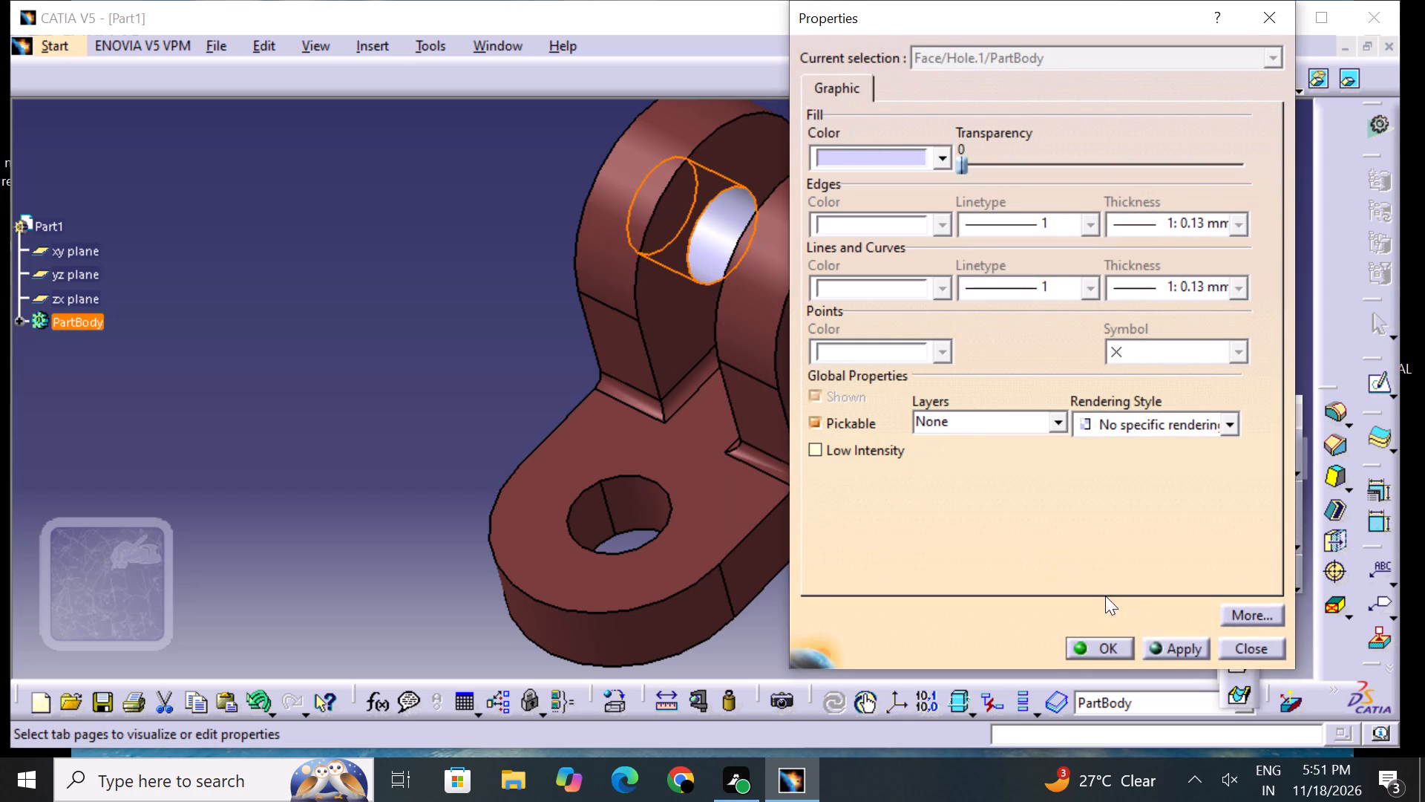
{"action": "left_click", "coordinate": [1080, 650]}
{"action": "left_click", "coordinate": [978, 630]}
Set the fill color of the remaining uncolored hole wall, in the lug opposite the fork arms, to reddish-brown.
{"action": "left_click", "coordinate": [884, 512]}
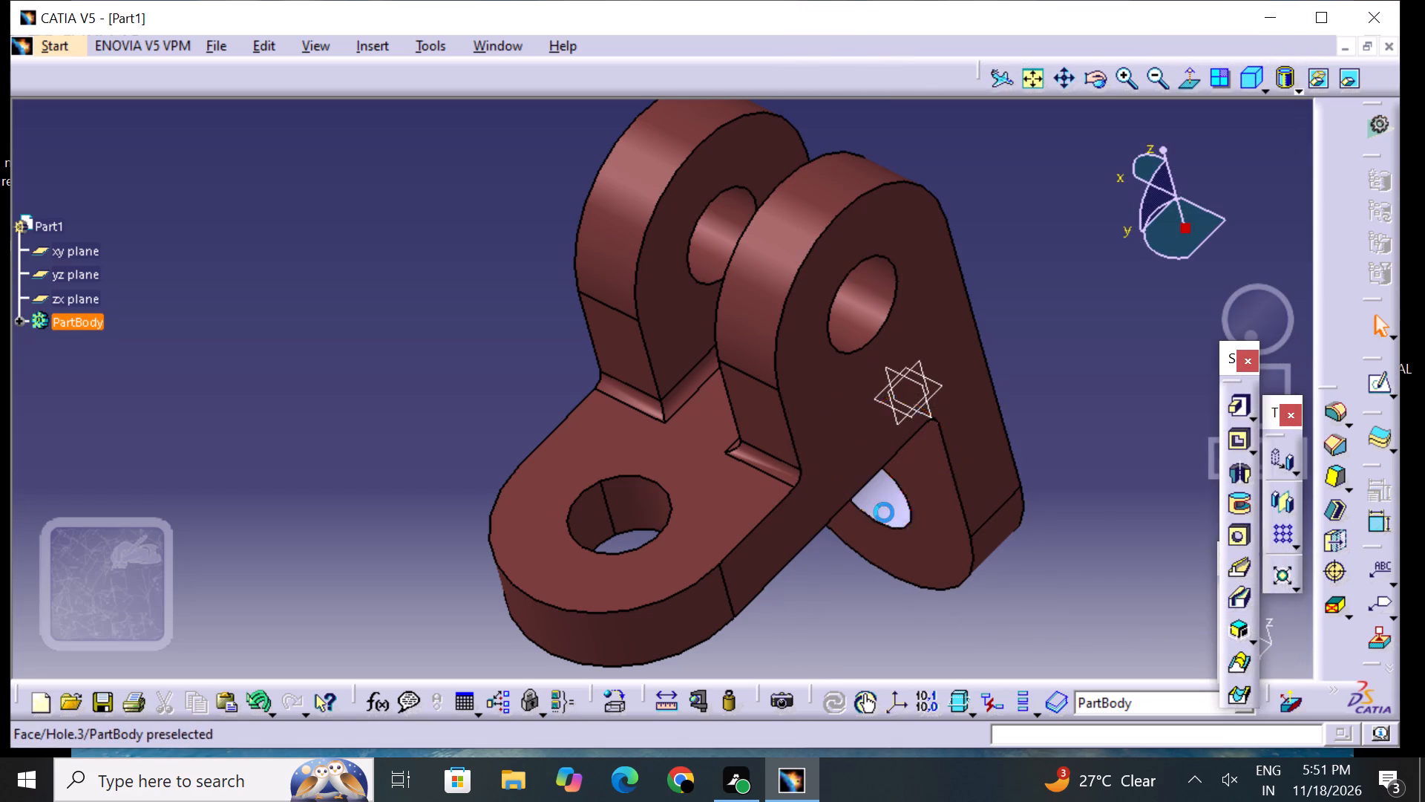
{"action": "right_click", "coordinate": [884, 512]}
{"action": "left_click", "coordinate": [924, 158]}
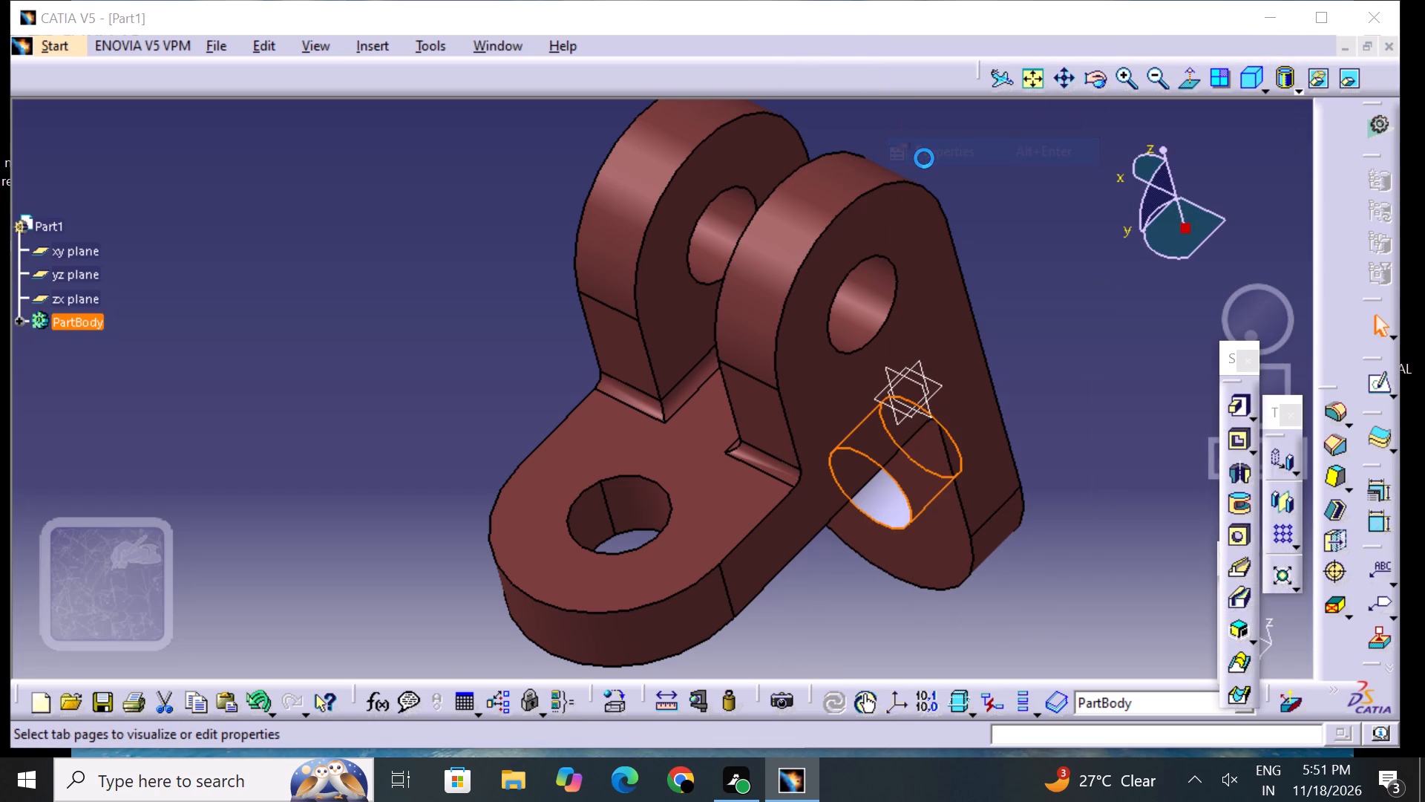
{"action": "left_click", "coordinate": [894, 162]}
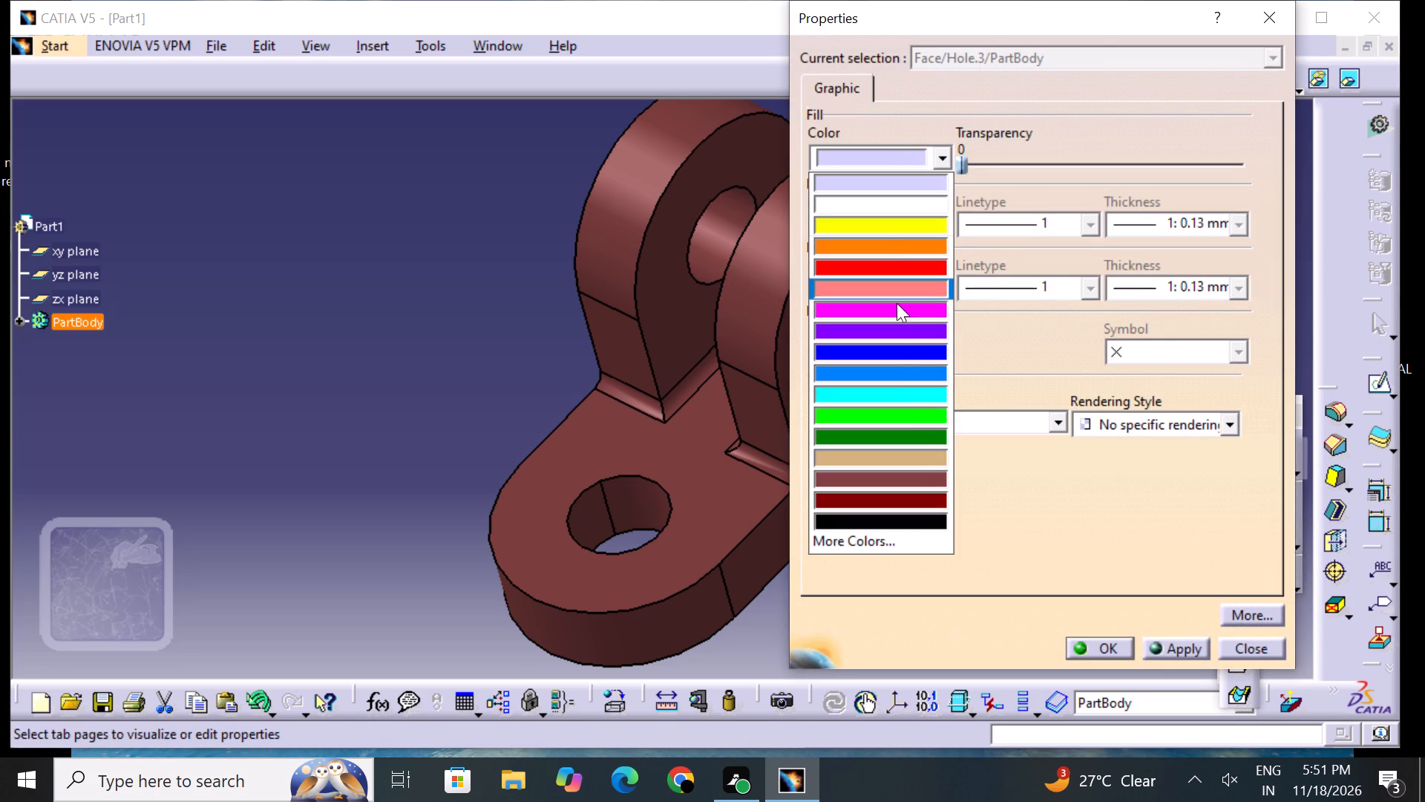
{"action": "left_click", "coordinate": [915, 473]}
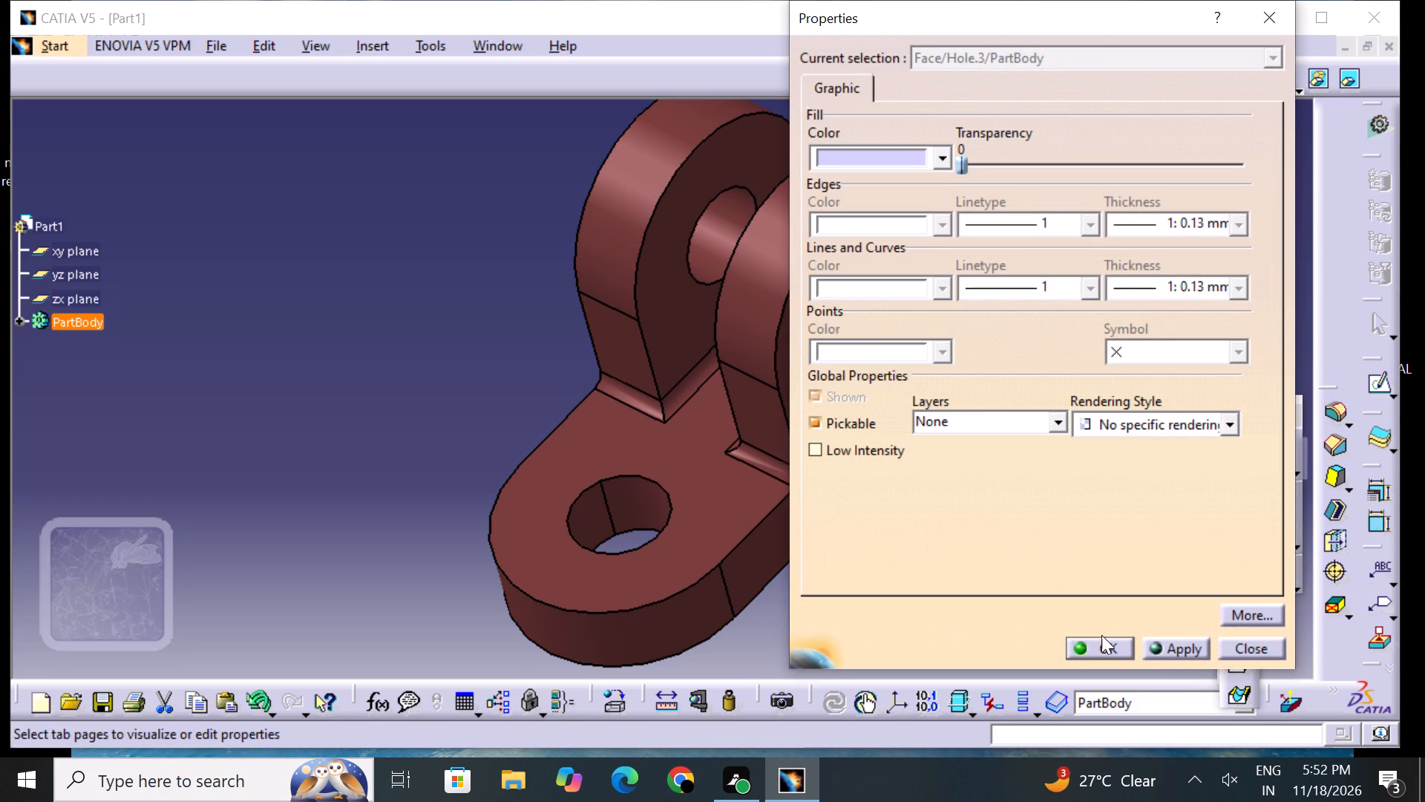
{"action": "left_click", "coordinate": [1101, 635]}
{"action": "left_click", "coordinate": [1106, 648]}
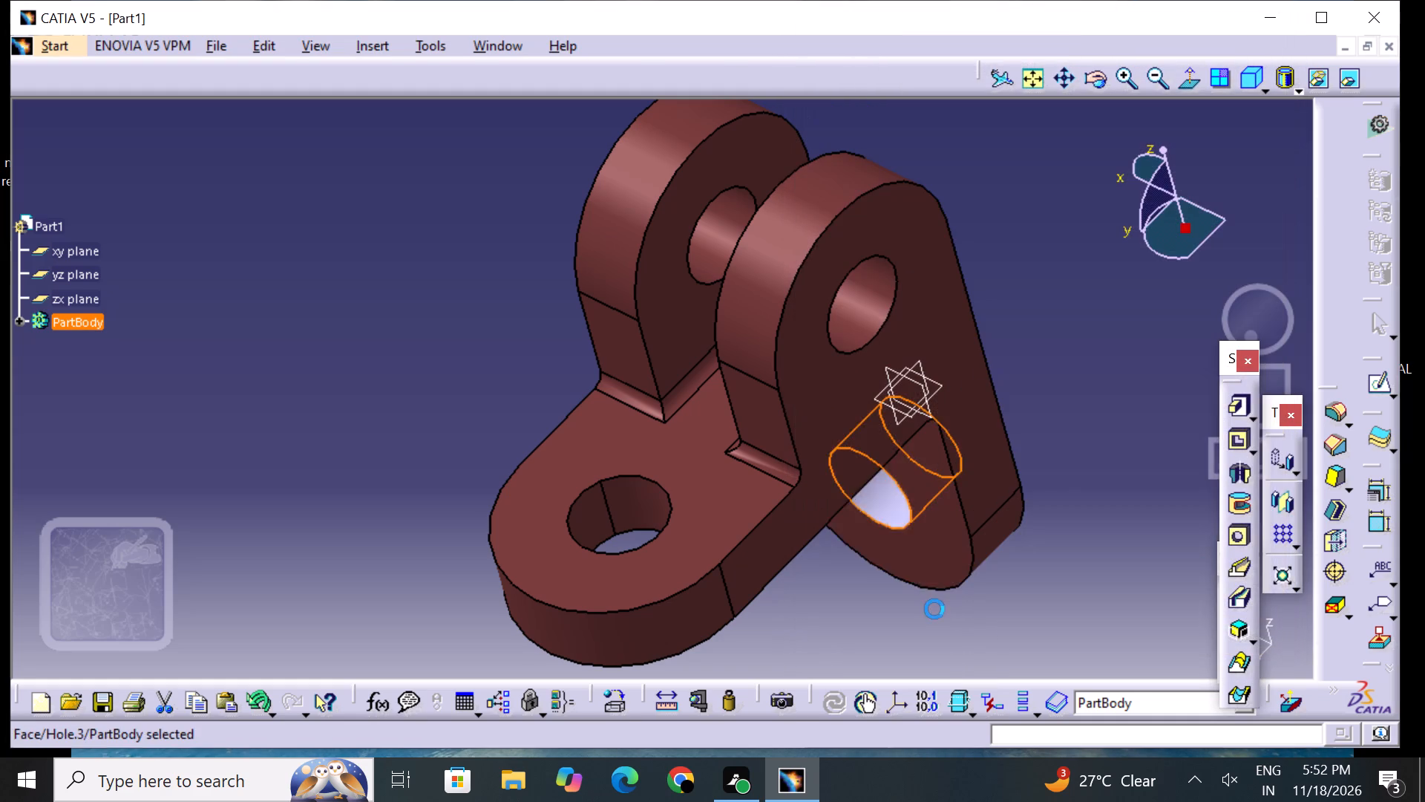
{"action": "left_click", "coordinate": [934, 609]}
Set the fill color of the bracket's long flat back face, spanning both fork arms and the lower lug, to reddish-brown.
{"action": "middle_click_drag", "start_coordinate": [1059, 434], "coordinate": [534, 421]}
{"action": "right_click_drag", "start_coordinate": [1058, 434], "coordinate": [530, 422]}
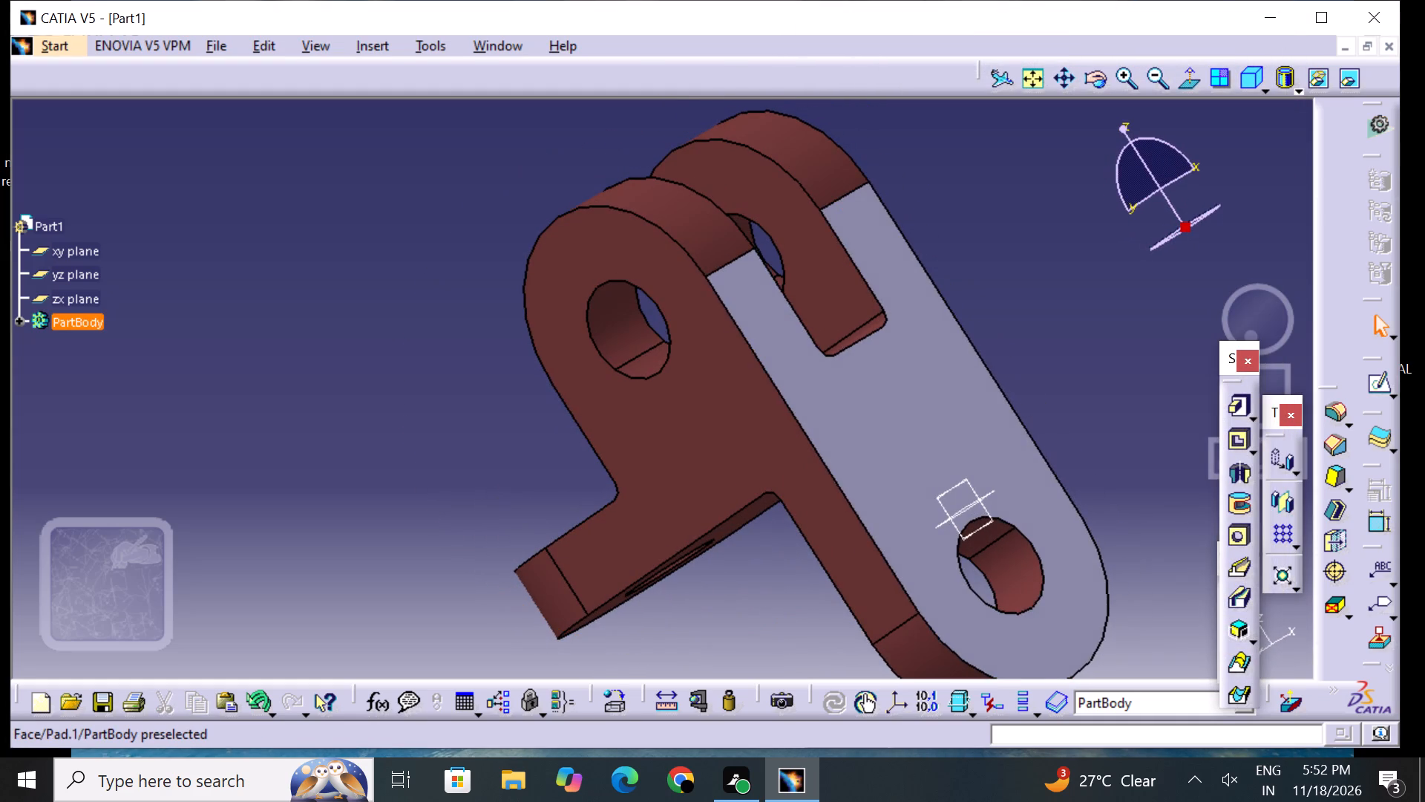
{"action": "left_click", "coordinate": [894, 419]}
{"action": "right_click", "coordinate": [894, 419]}
{"action": "left_click", "coordinate": [929, 394]}
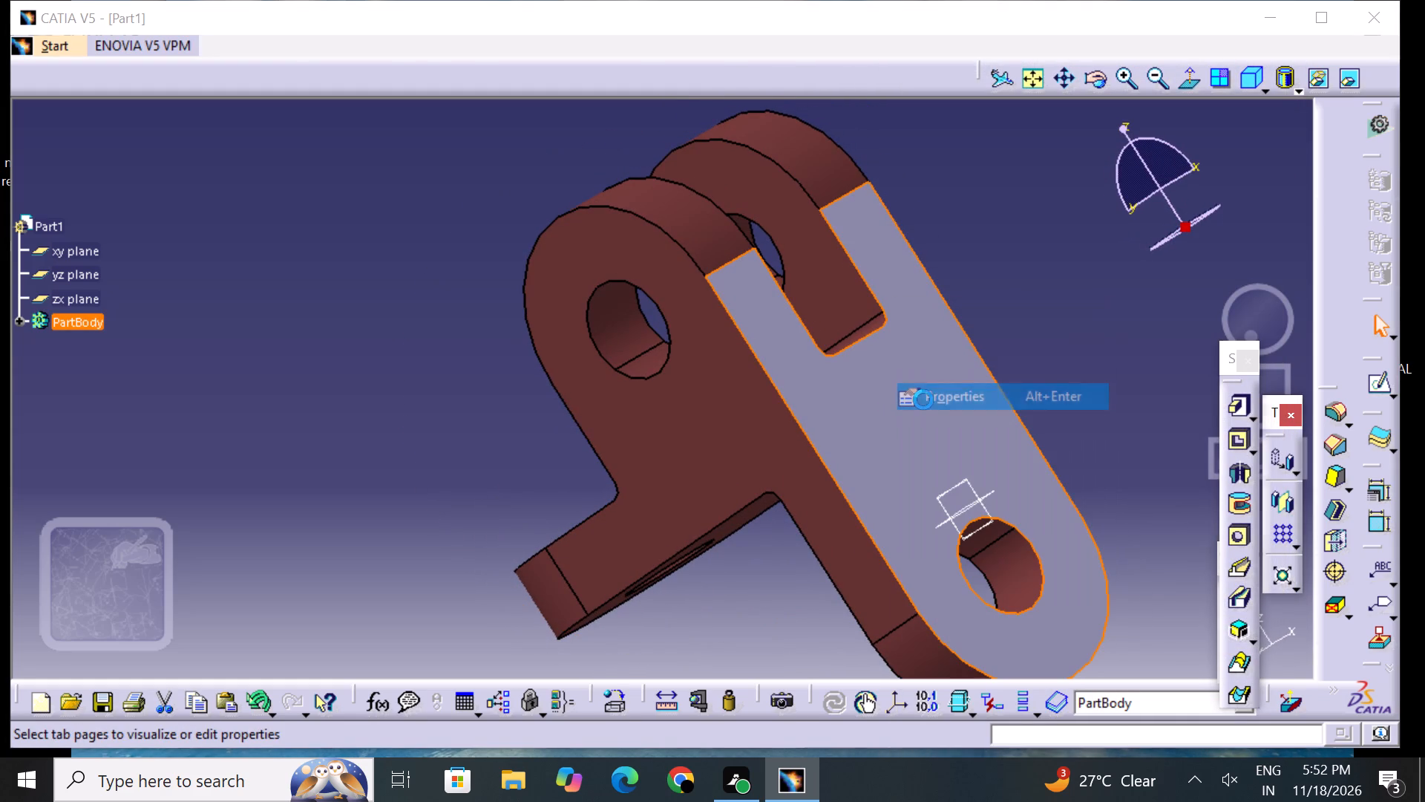
{"action": "left_click", "coordinate": [859, 162]}
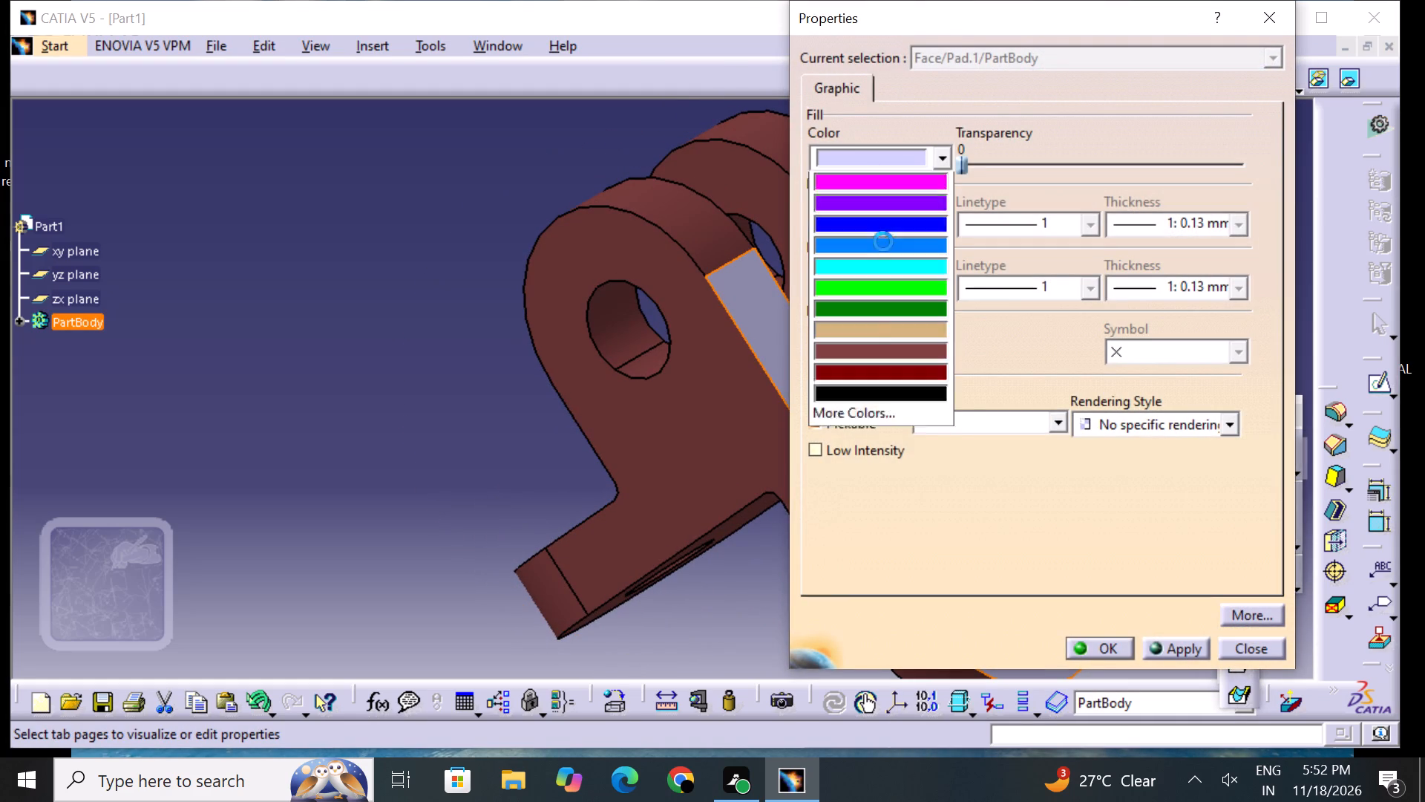
{"action": "left_click", "coordinate": [900, 480]}
{"action": "left_click", "coordinate": [1121, 649]}
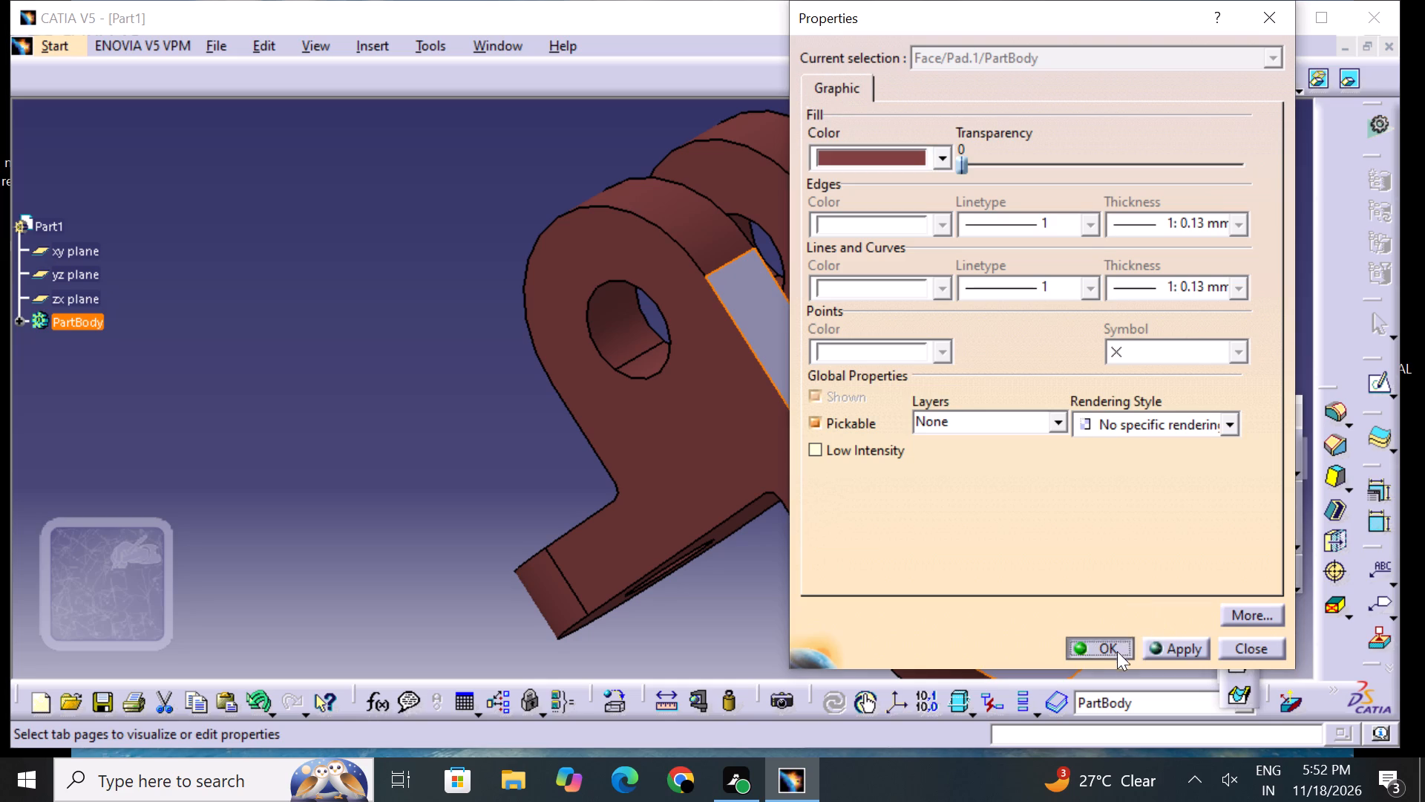
Examine the bracket from all sides for any faces still left in the default color.
{"action": "middle_click_drag", "start_coordinate": [887, 506], "coordinate": [903, 426]}
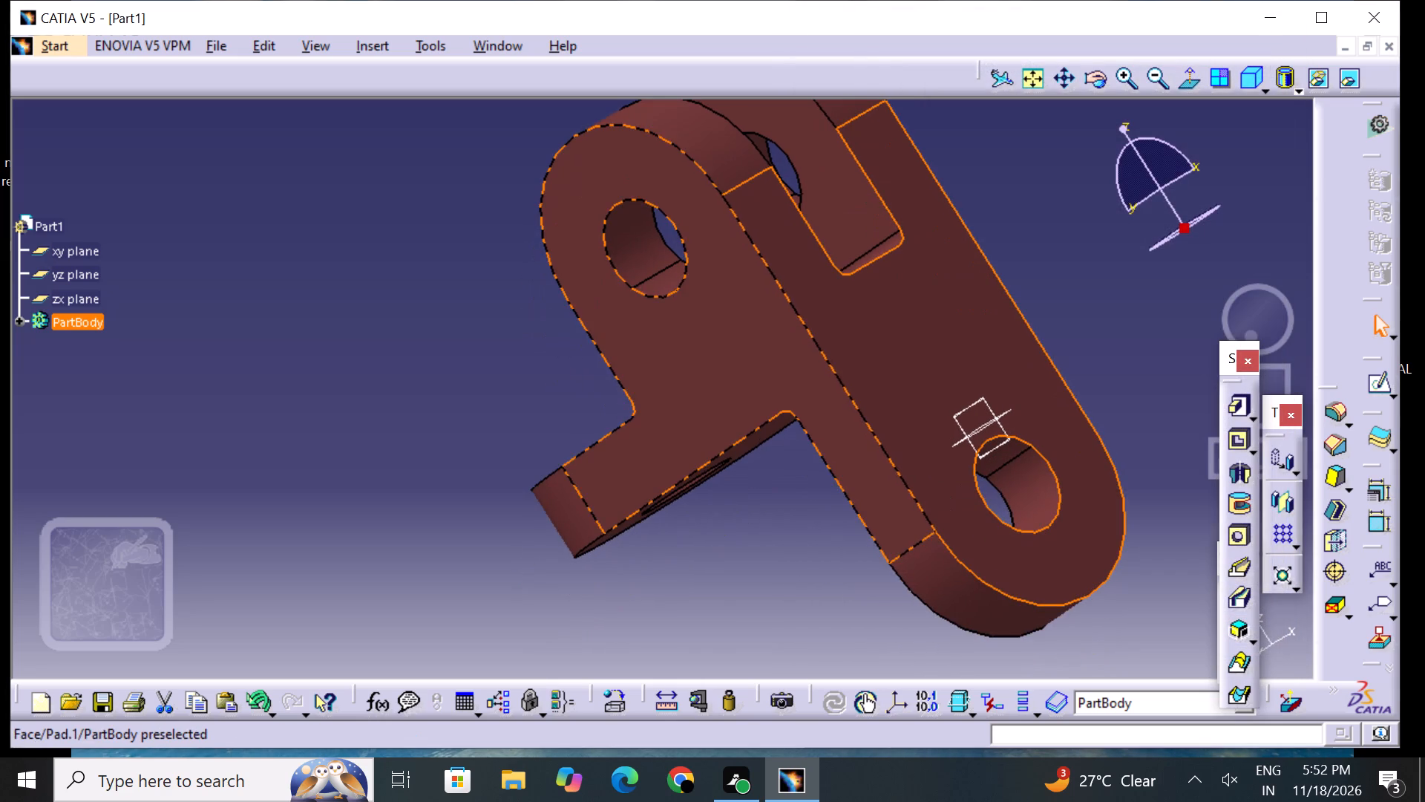
{"action": "middle_click_drag", "start_coordinate": [463, 285], "coordinate": [708, 255]}
{"action": "right_click_drag", "start_coordinate": [466, 283], "coordinate": [709, 255]}
{"action": "left_click", "coordinate": [577, 247]}
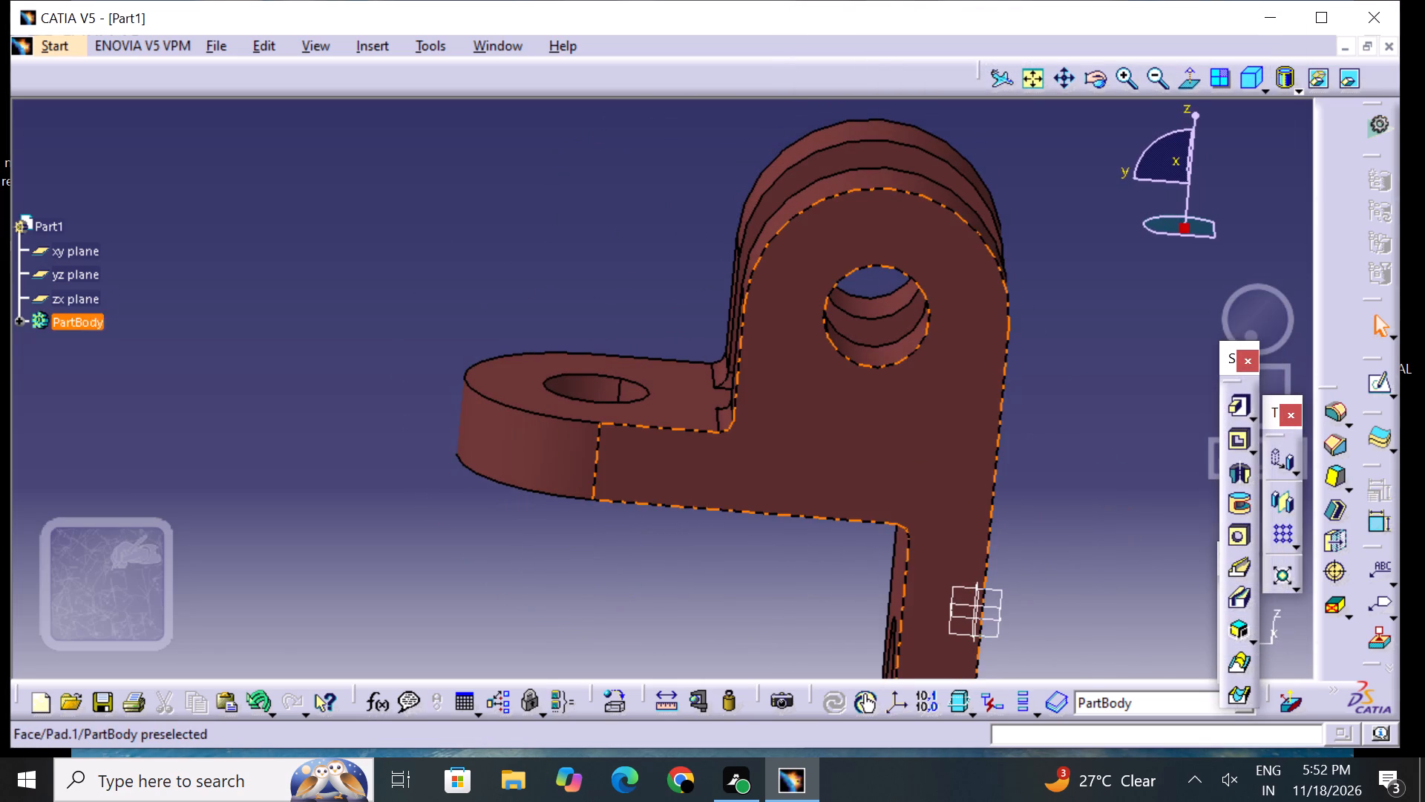
{"action": "scroll", "coordinate": [784, 350], "scroll_direction": "up", "scroll_amount": 1}
{"action": "middle_click_drag", "start_coordinate": [786, 350], "coordinate": [939, 320]}
{"action": "right_click_drag", "start_coordinate": [791, 352], "coordinate": [891, 330]}
{"action": "middle_click_drag", "start_coordinate": [546, 319], "coordinate": [546, 319]}
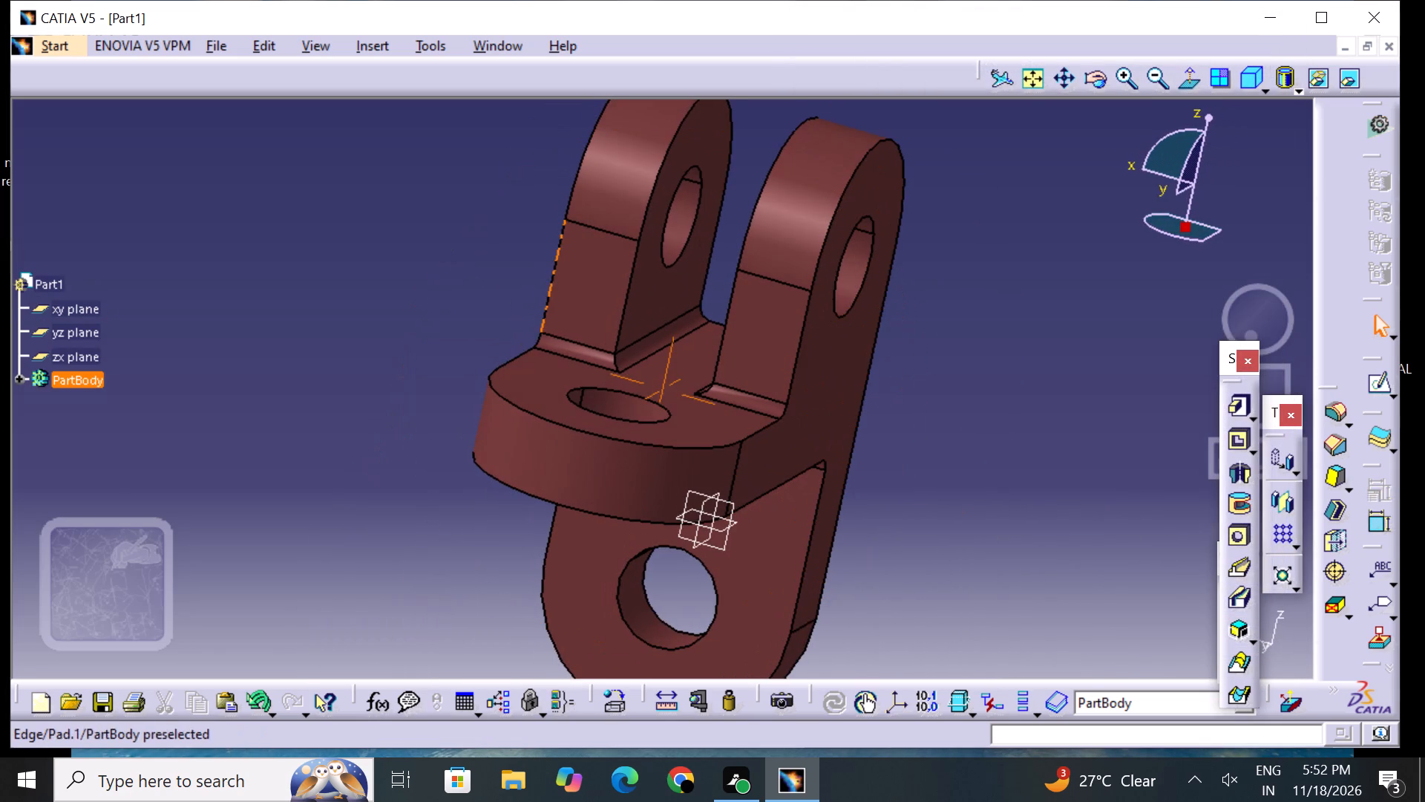
{"action": "right_click_drag", "start_coordinate": [546, 319], "coordinate": [840, 334]}
{"action": "middle_click_drag", "start_coordinate": [546, 319], "coordinate": [840, 334]}
{"action": "middle_click_drag", "start_coordinate": [831, 330], "coordinate": [981, 319]}
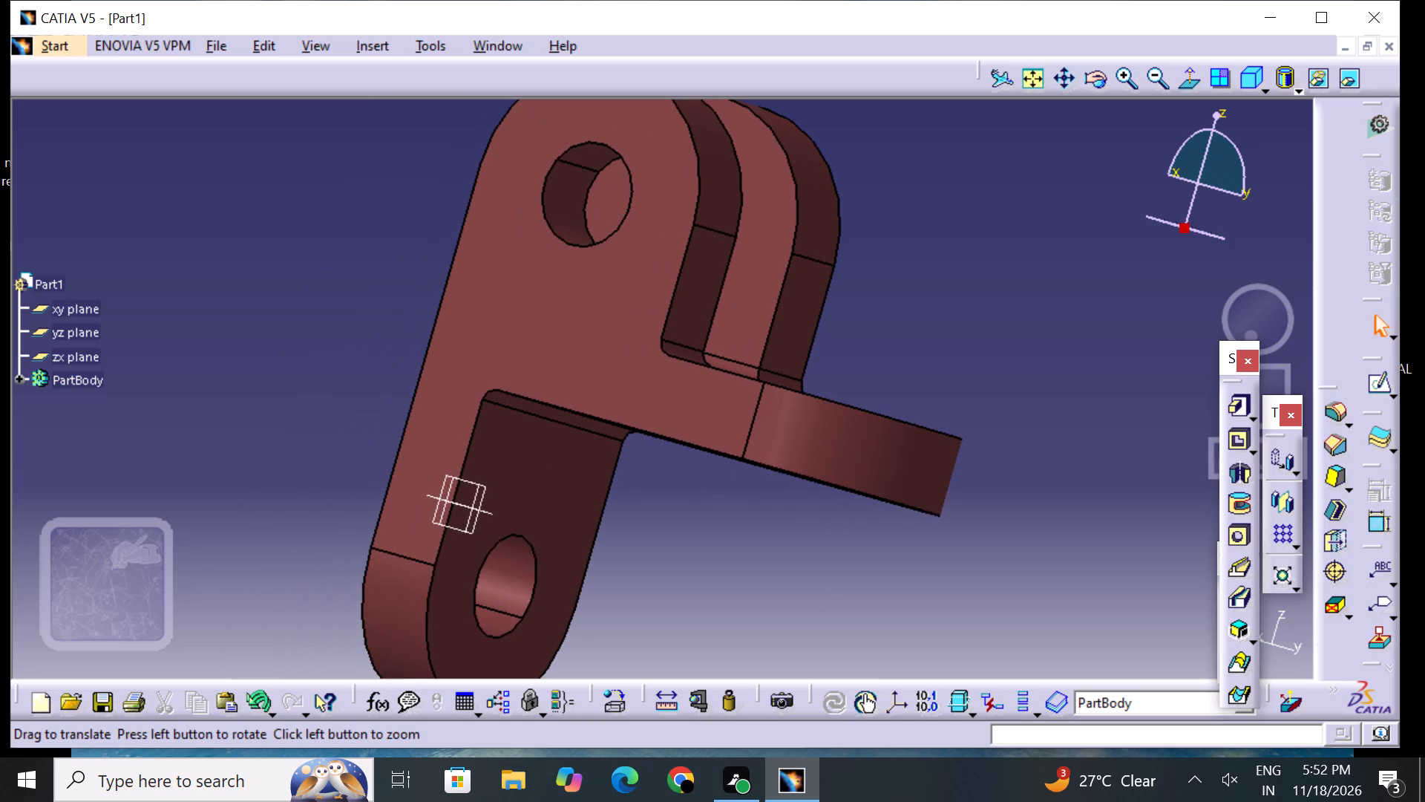
{"action": "middle_click_drag", "start_coordinate": [999, 316], "coordinate": [833, 323]}
{"action": "right_click_drag", "start_coordinate": [999, 316], "coordinate": [813, 334]}
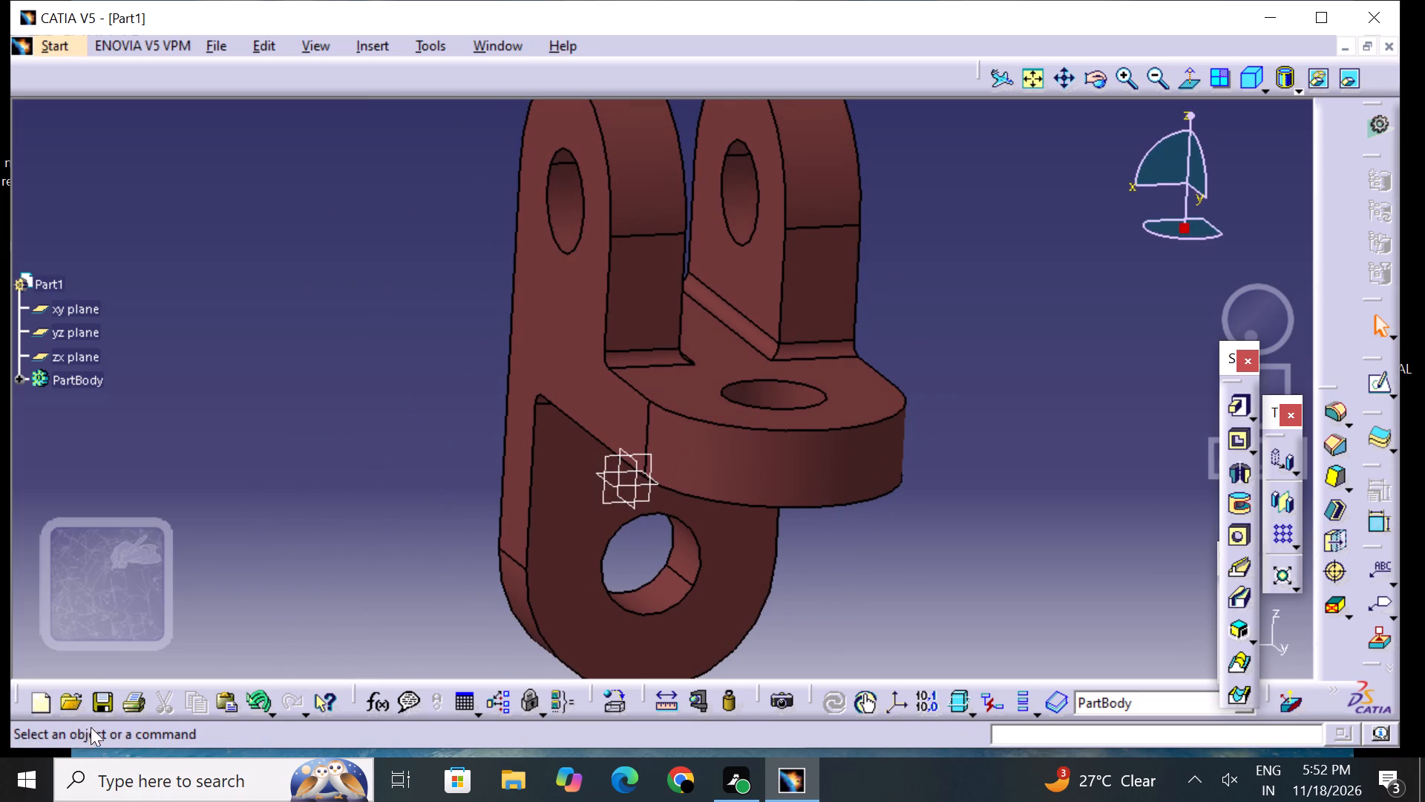
Start saving the colored bracket part by opening the Save As dialog.
{"action": "left_click", "coordinate": [99, 706]}
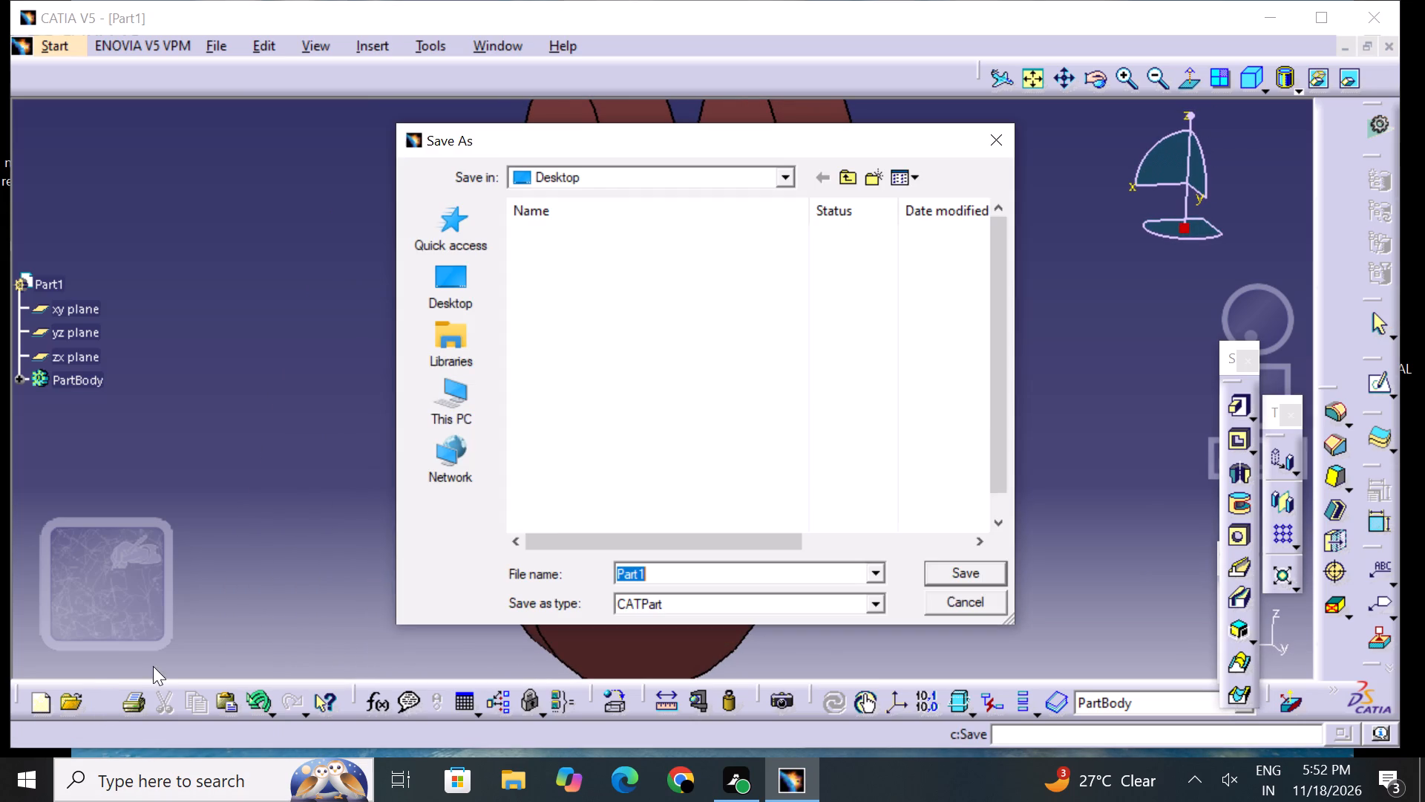
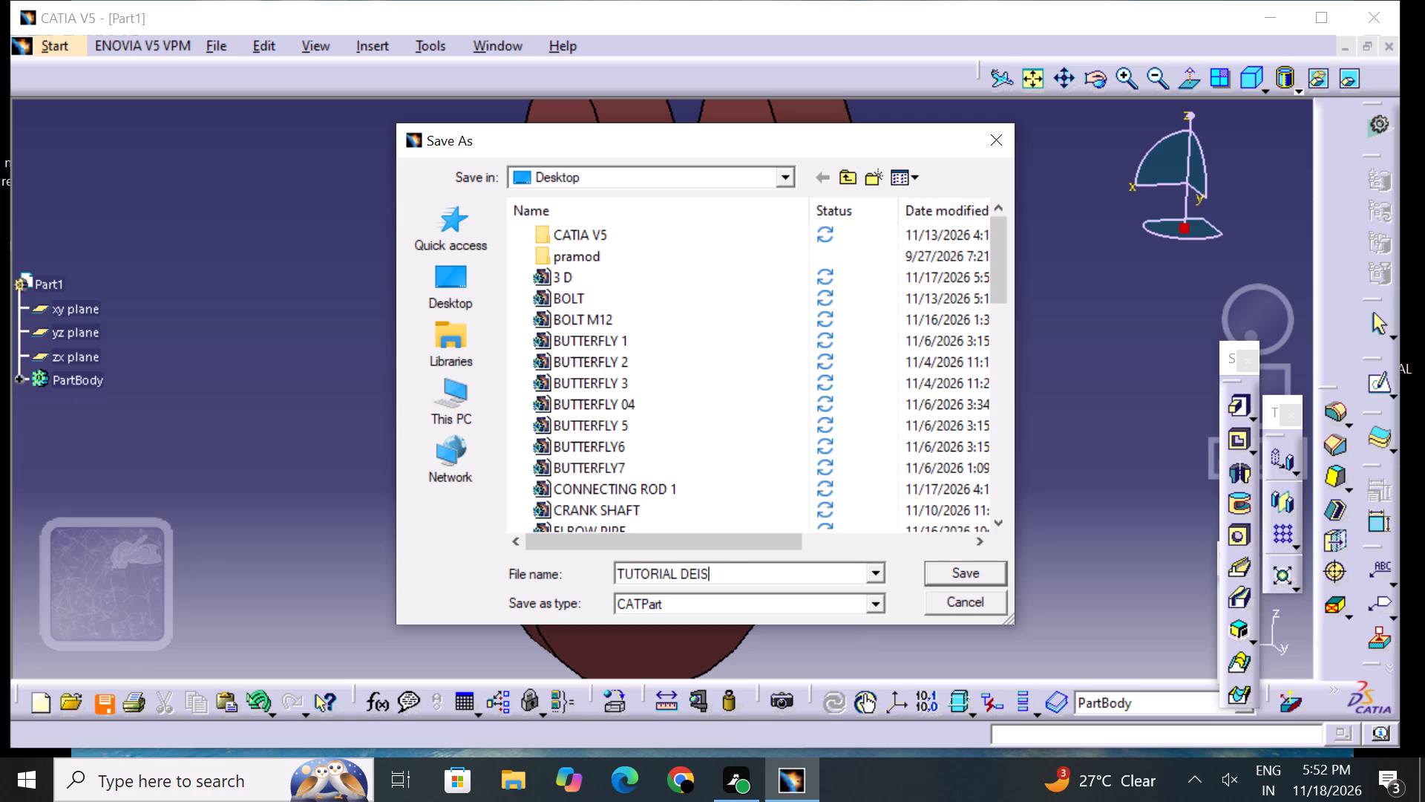
Save the bracket part to the Desktop as a CATPart file named TUTORIAL DESIGN.
{"action": "key", "text": "BackSpace"}
{"action": "key", "text": "BackSpace"}
{"action": "type", "text": "SIGN"}
{"action": "key", "text": "space"}
{"action": "left_click", "coordinate": [937, 566]}
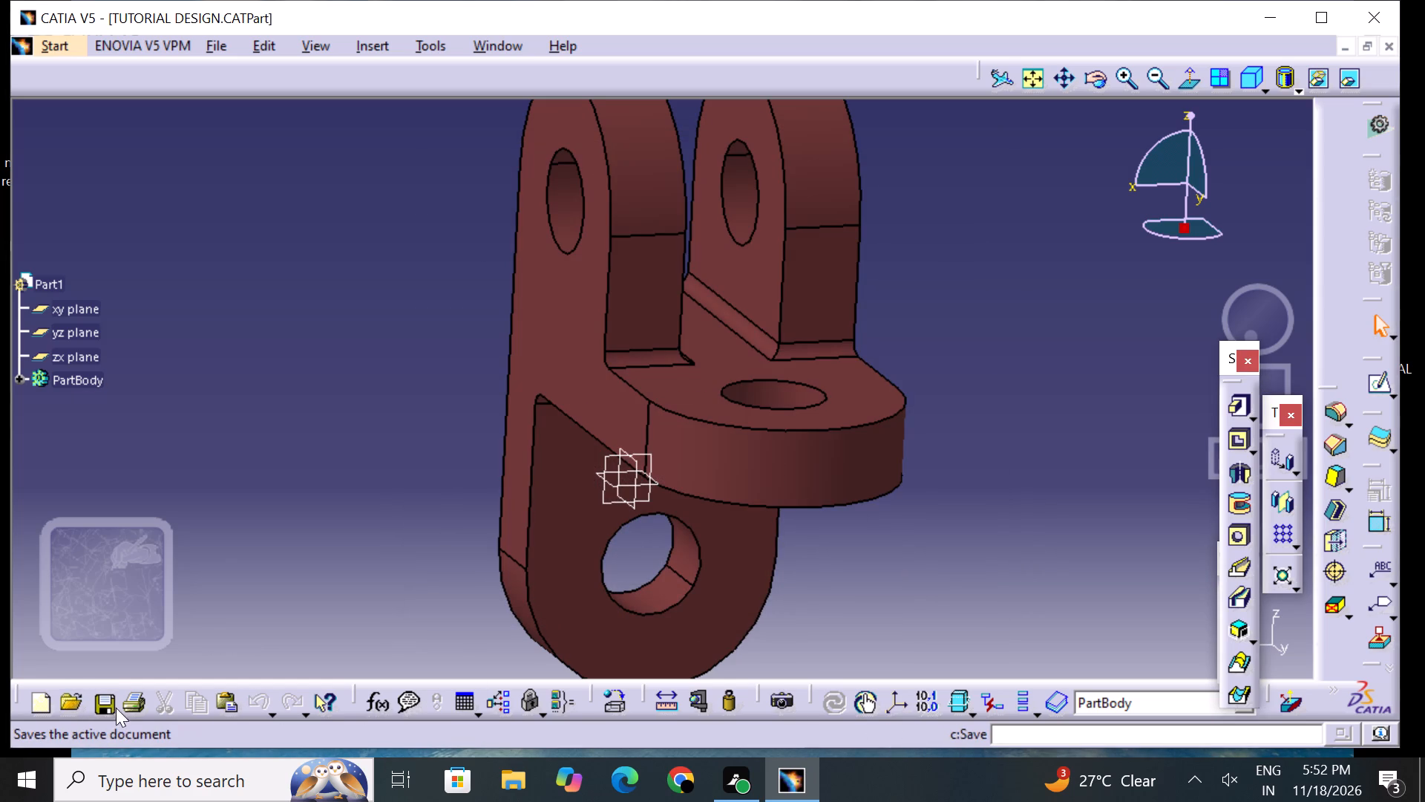
Print the bracket view to a PDF document on the Desktop named TUTORIAL DESIGN DOC.
{"action": "left_click", "coordinate": [126, 703]}
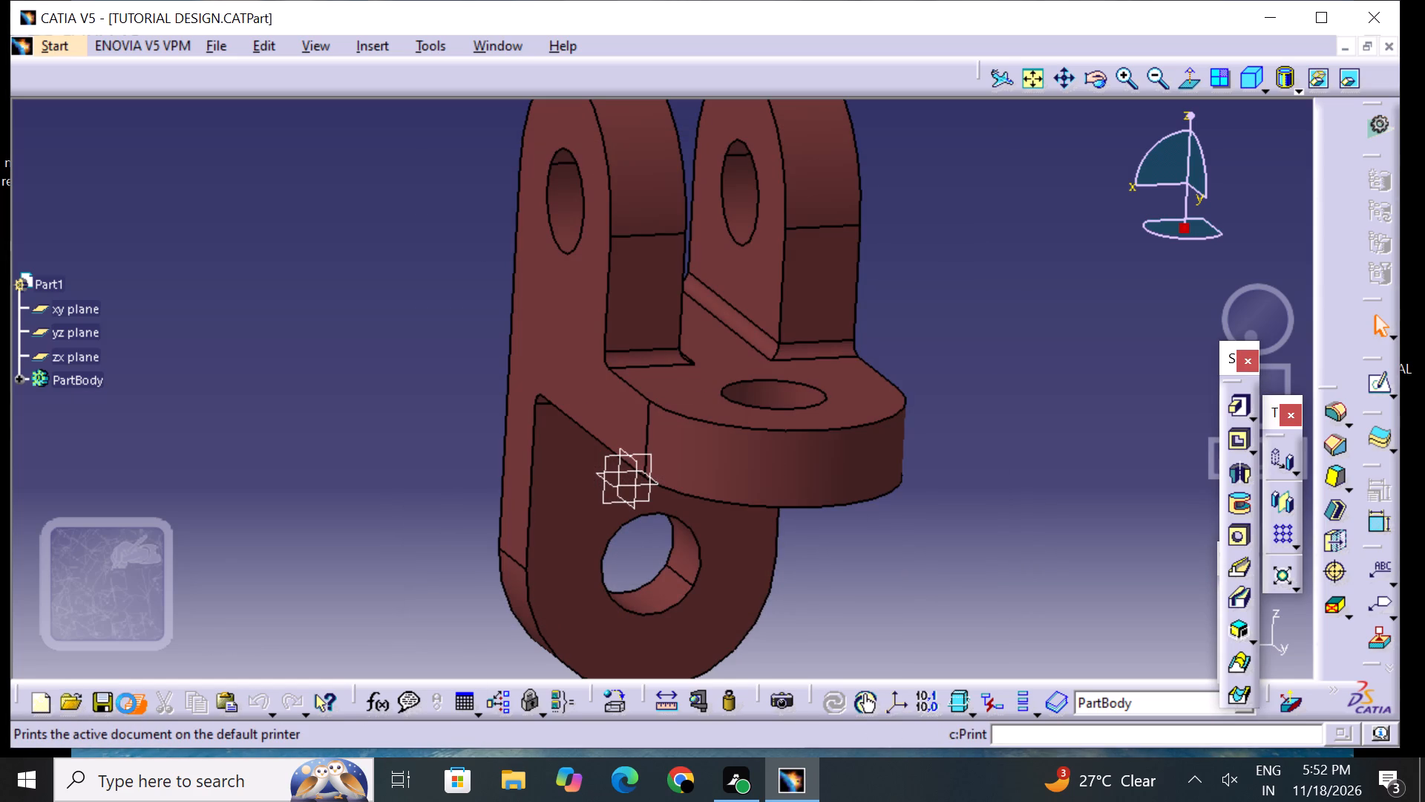
{"action": "type", "text": "TUTORIAL D"}
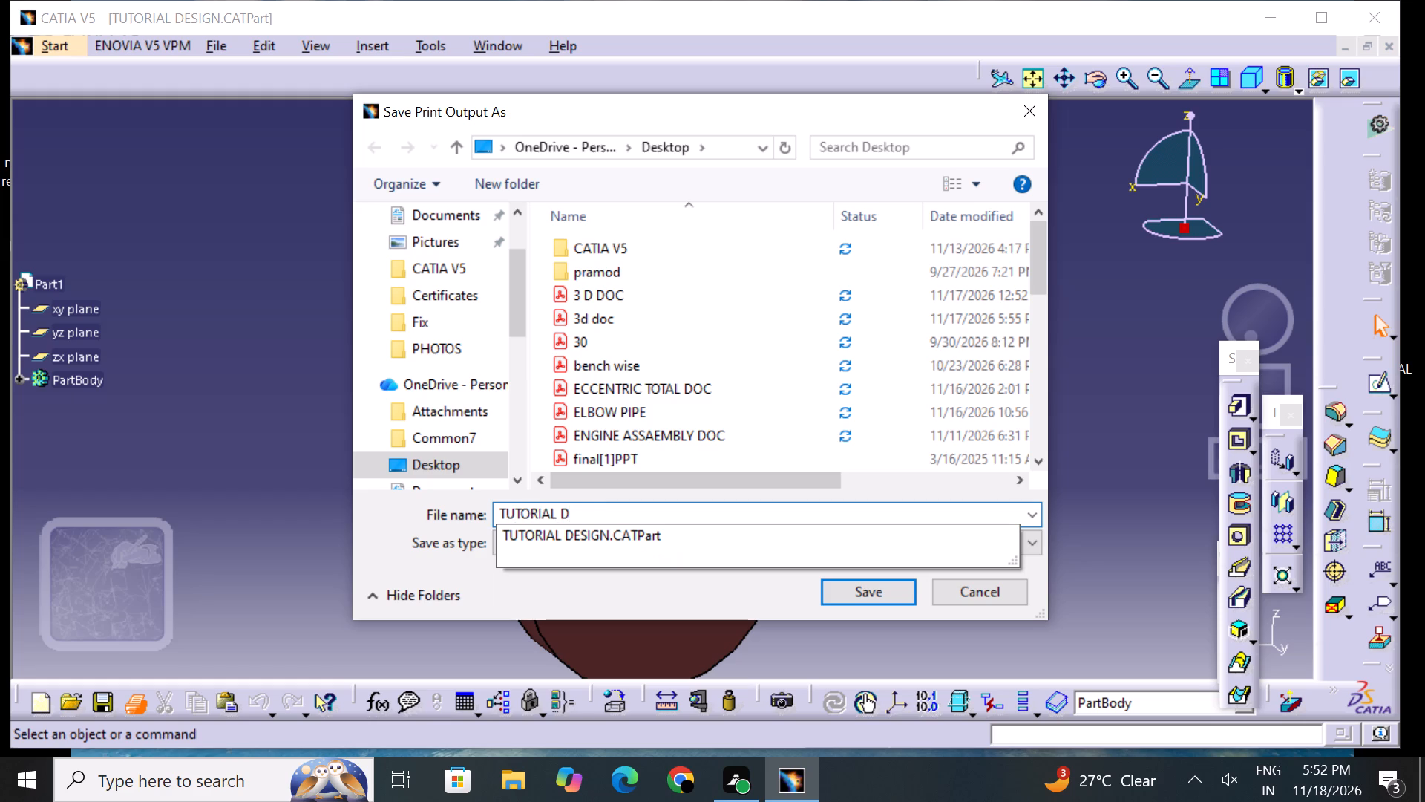
{"action": "type", "text": "ESIGN"}
{"action": "key", "text": "space"}
{"action": "type", "text": "DOC"}
{"action": "left_click", "coordinate": [864, 593]}
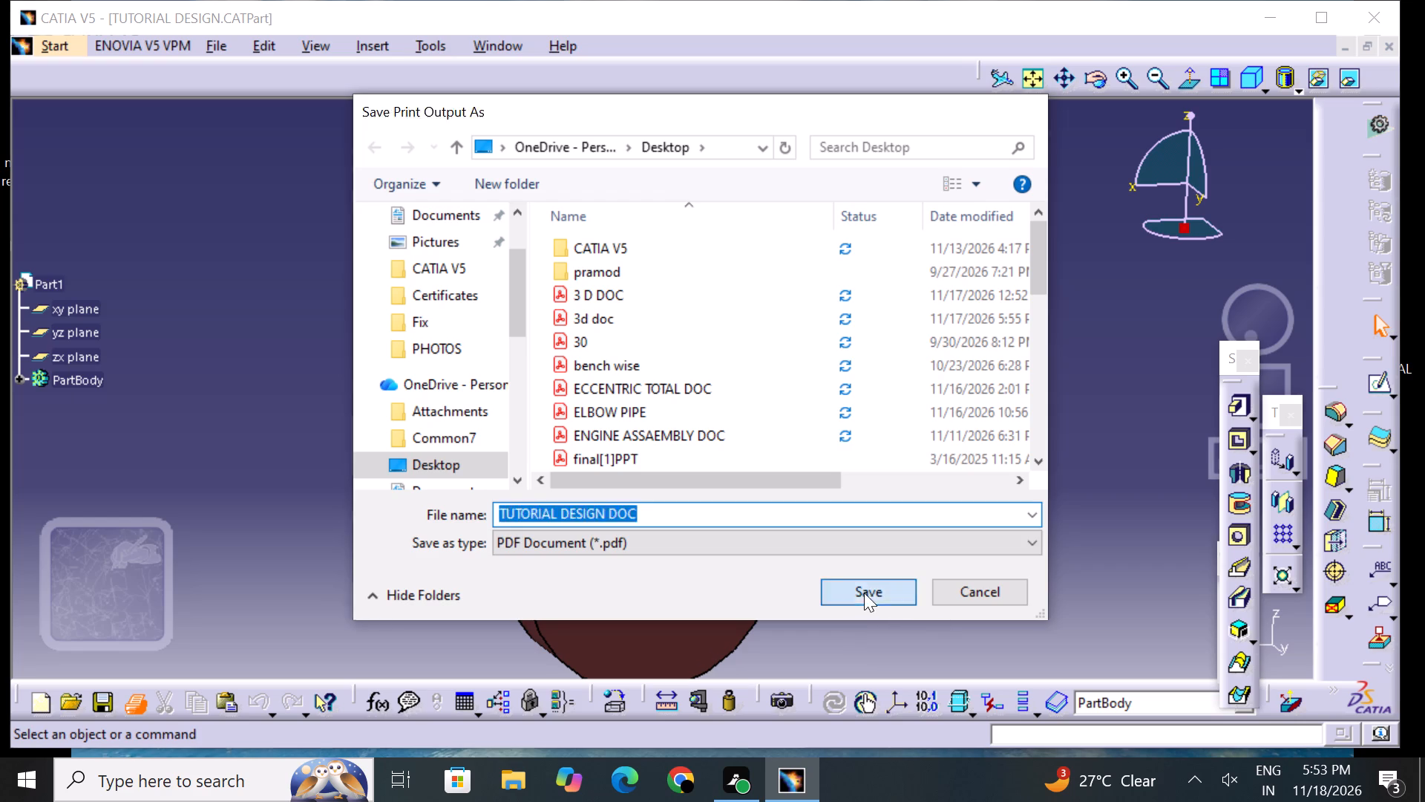